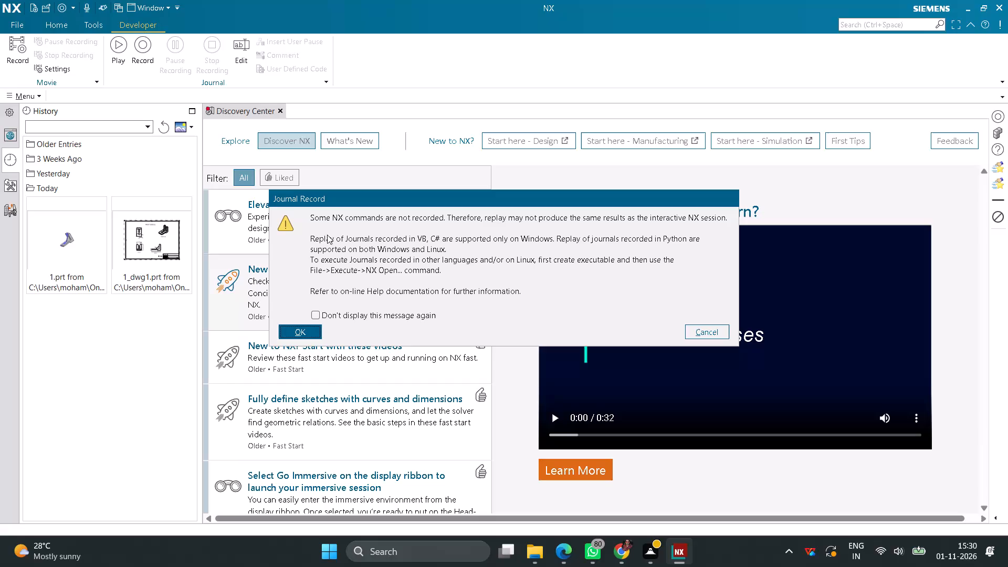
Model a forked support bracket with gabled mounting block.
Start recording a journal saved as the C# source file journal in the internship folder.
click(300, 333)
click(352, 228)
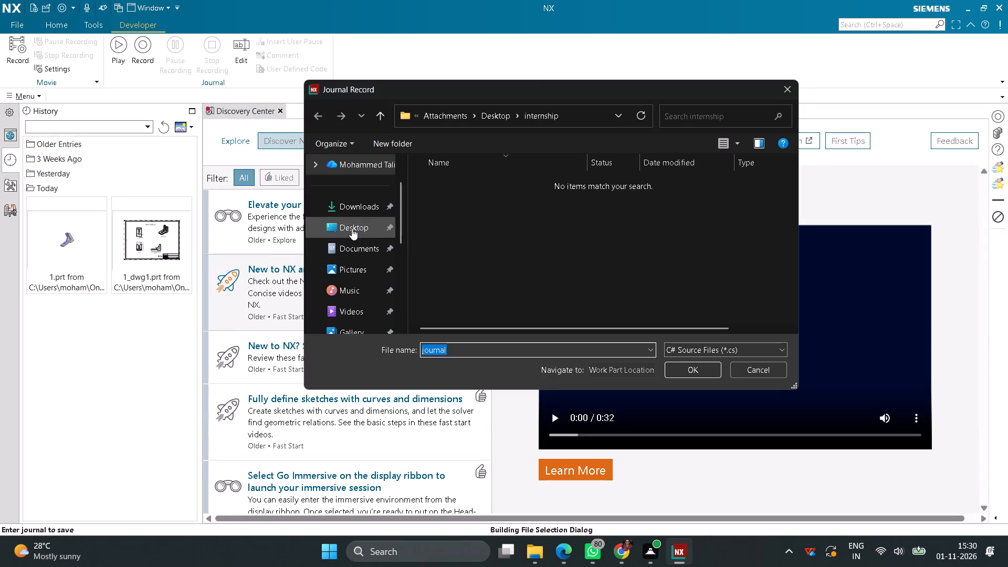
double_click(680, 196)
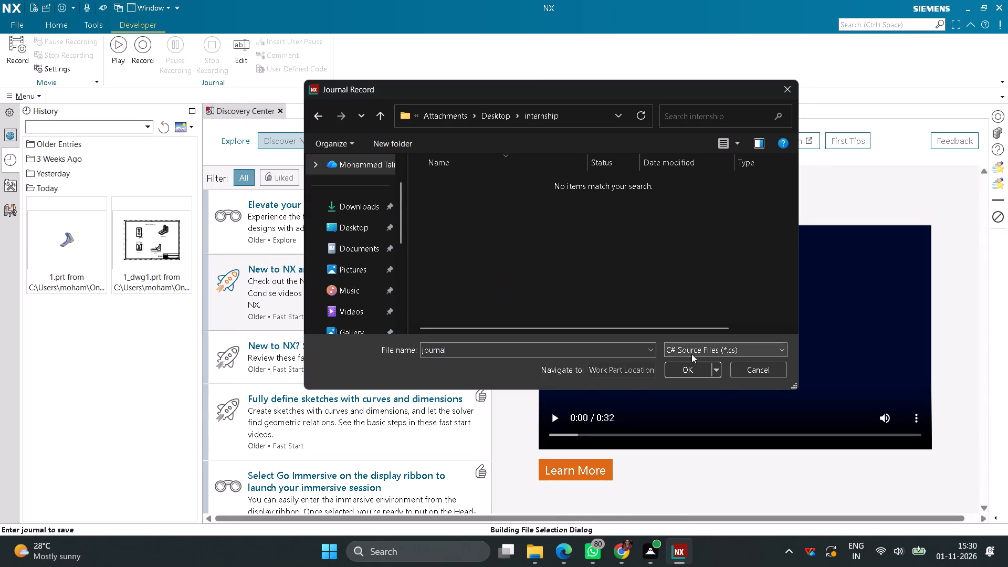
click(695, 369)
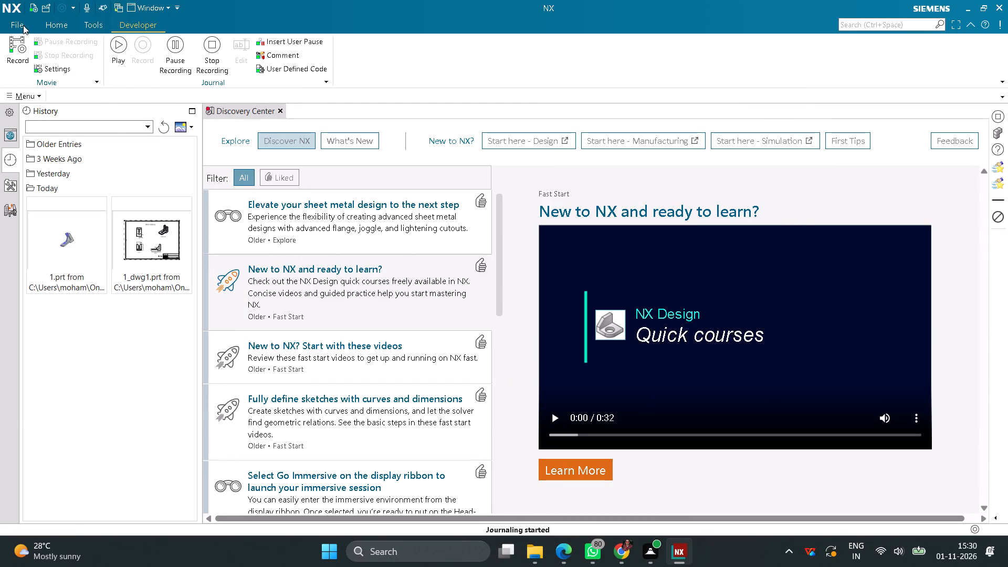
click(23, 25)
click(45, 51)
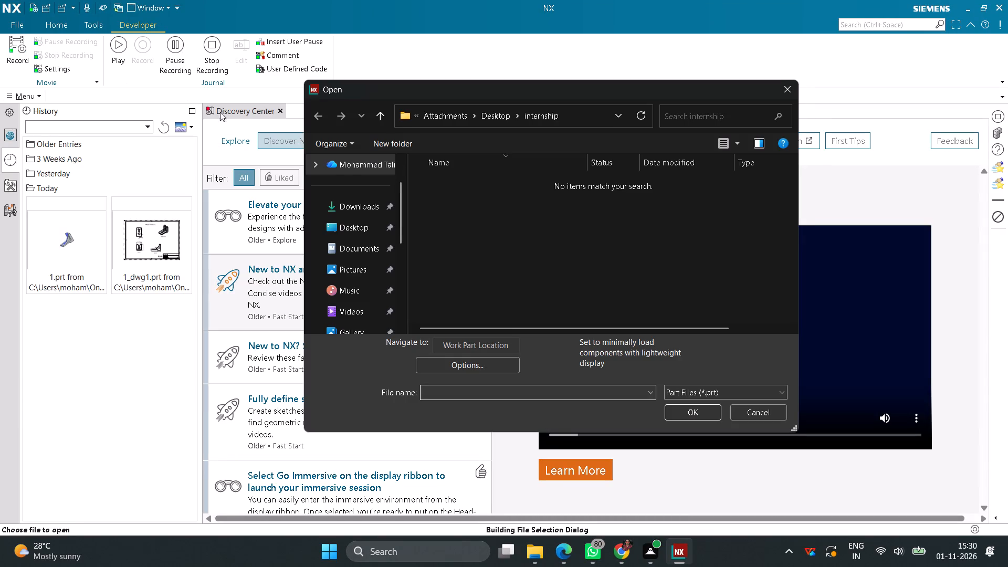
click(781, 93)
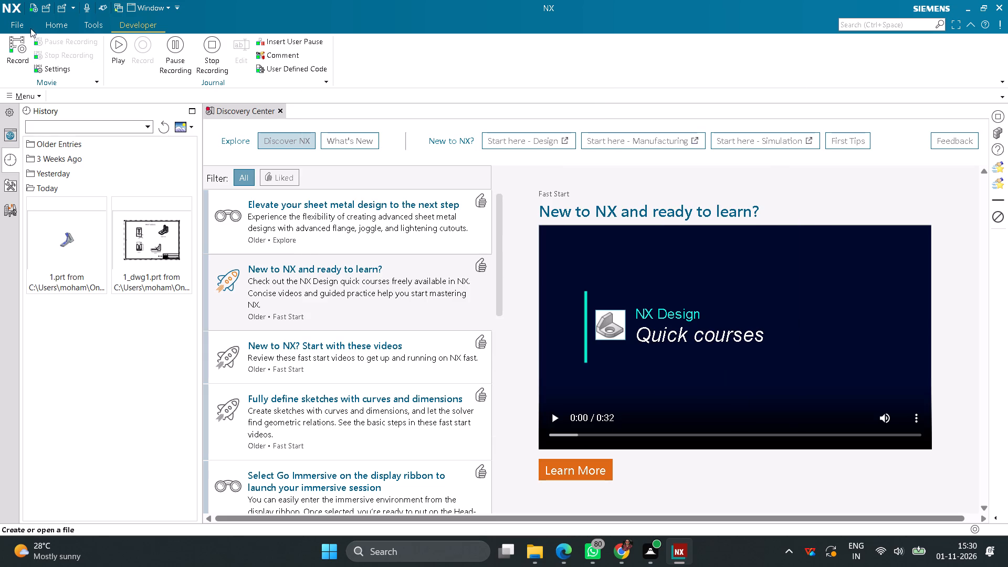
Create a new millimetre part from the Model template, named 1, in the internship folder.
click(17, 24)
click(32, 47)
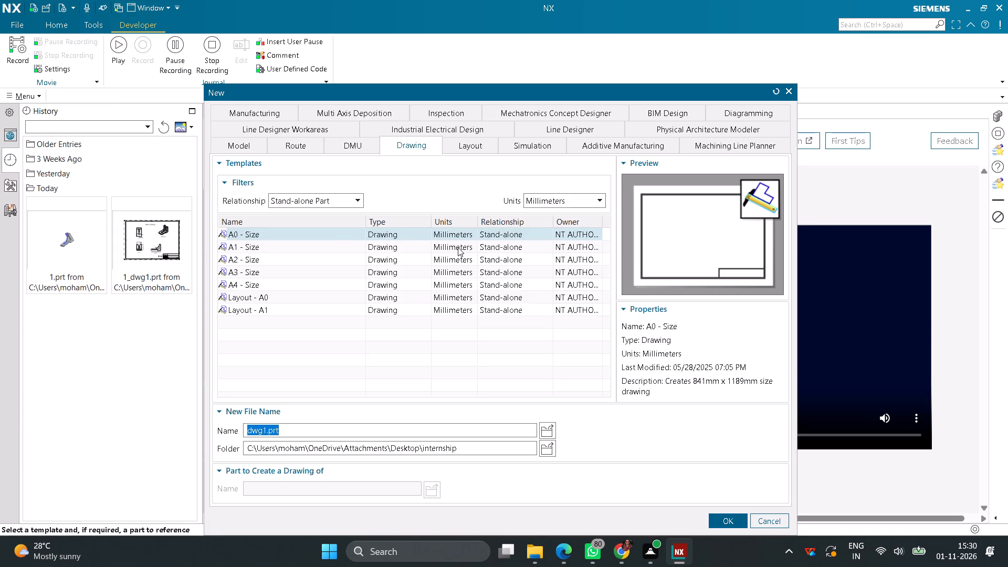
click(245, 149)
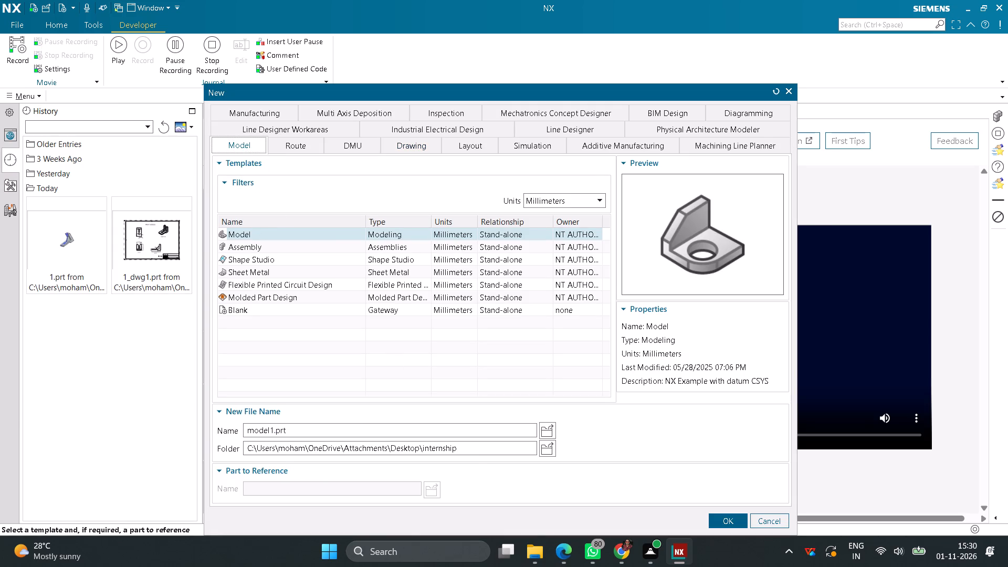
drag(305, 428, 186, 437)
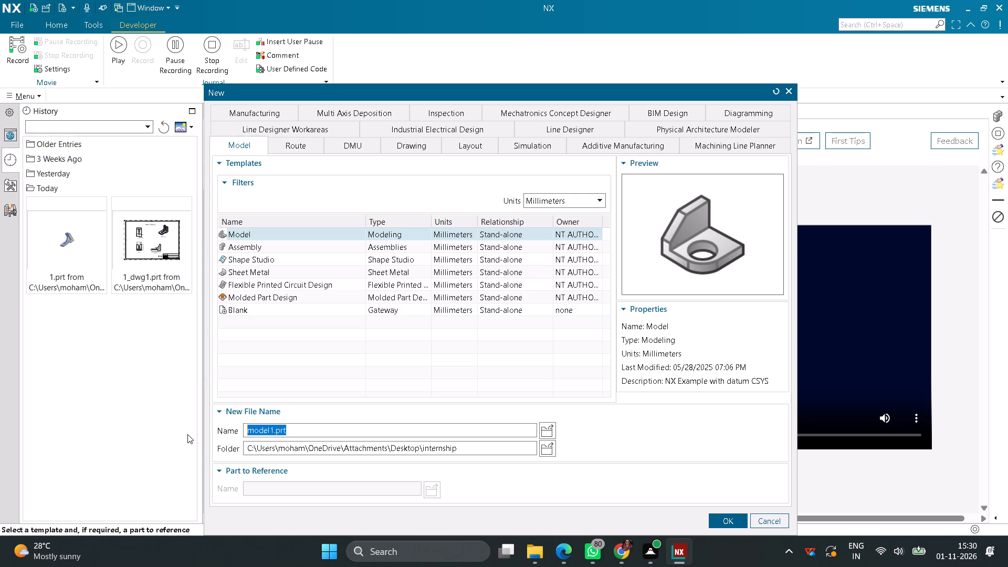
key(1)
click(727, 514)
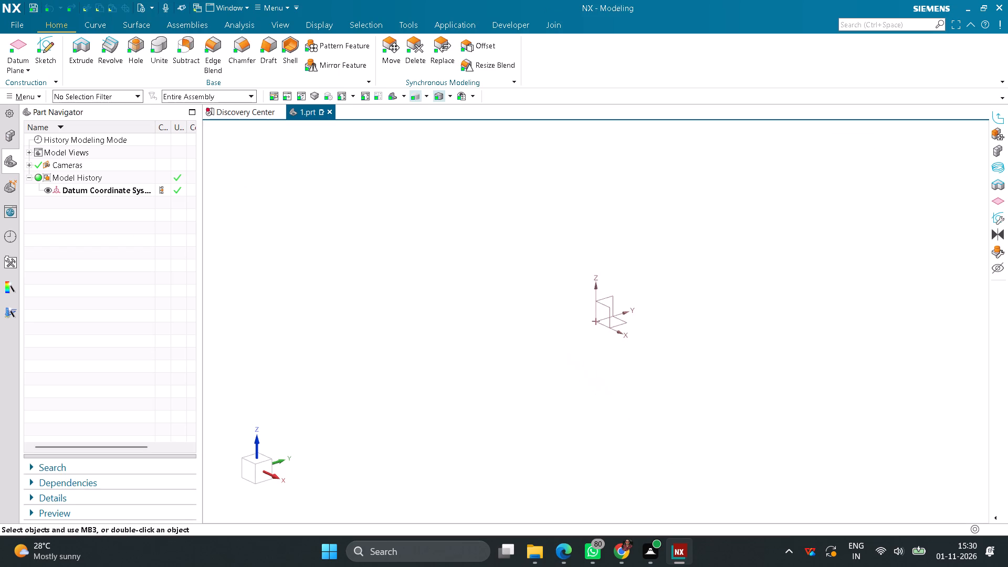
Start a new sketch on the Front principal plane.
click(50, 56)
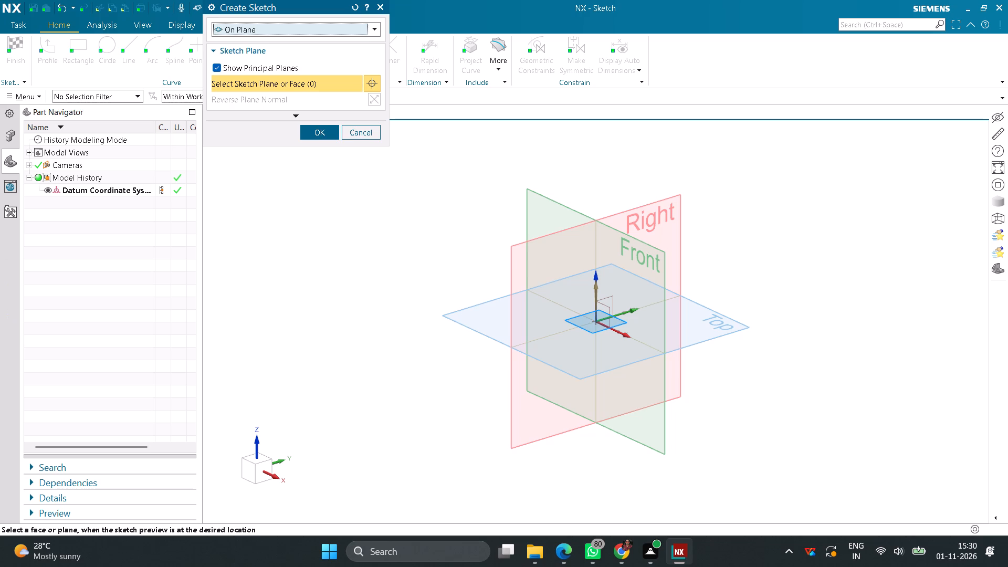
click(653, 445)
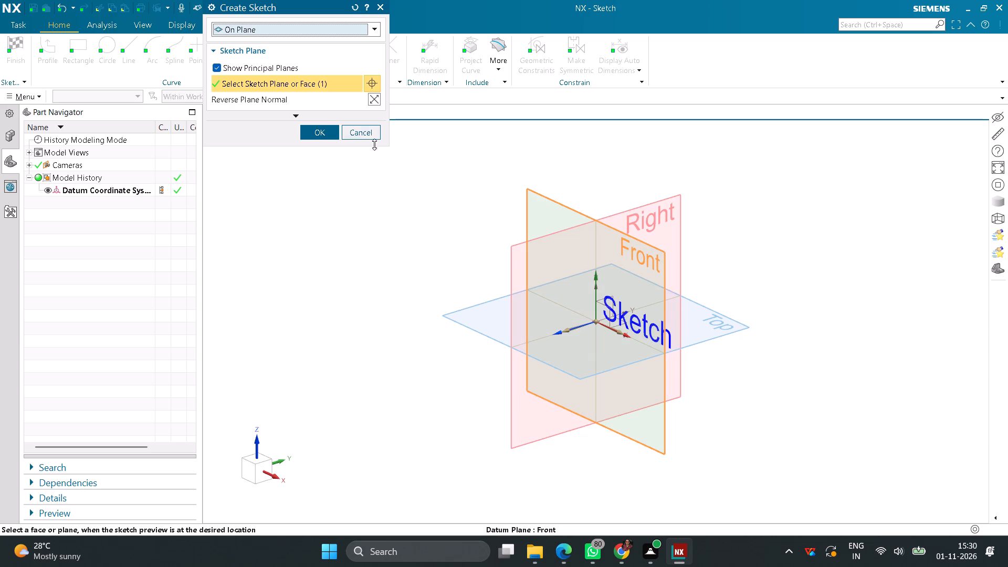
click(327, 124)
click(320, 133)
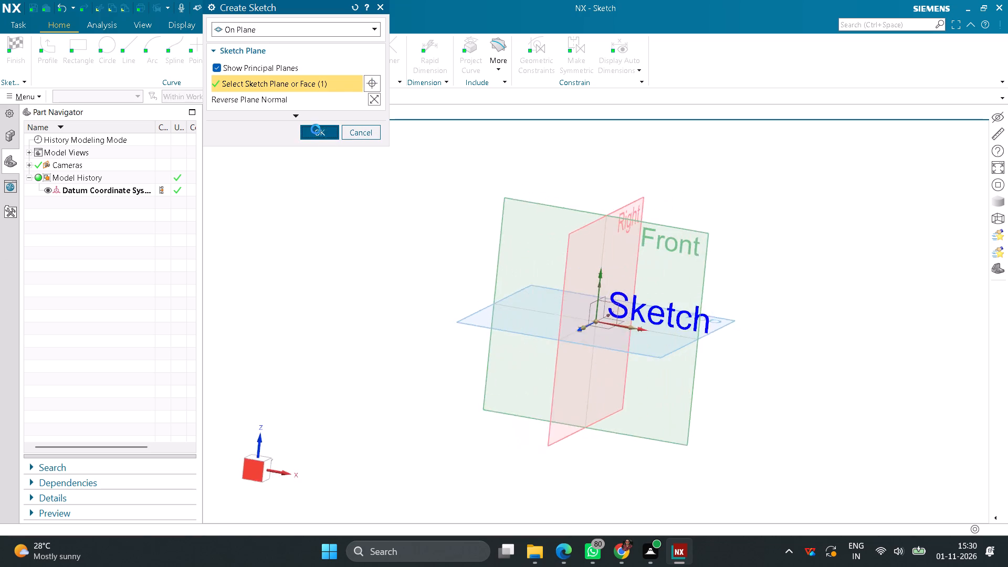
Draw a vertical line 30 mm long at 90° upward from the sketch origin.
click(131, 51)
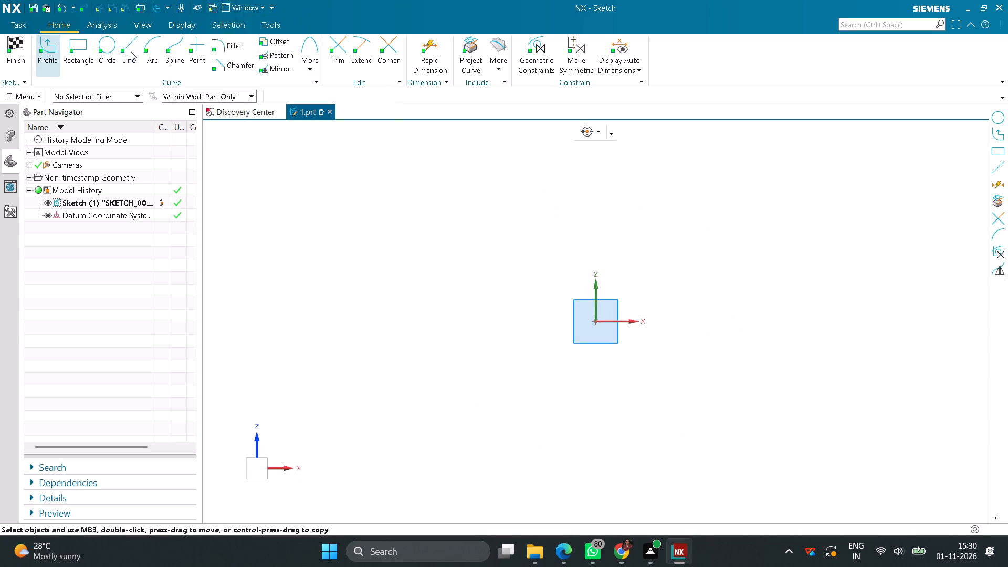
click(596, 321)
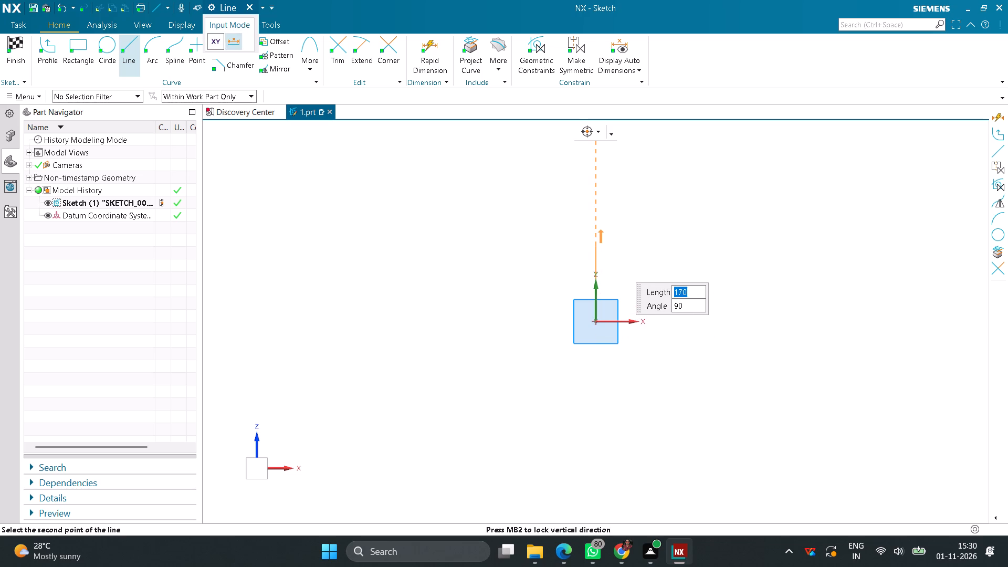
text(30)
key(Return)
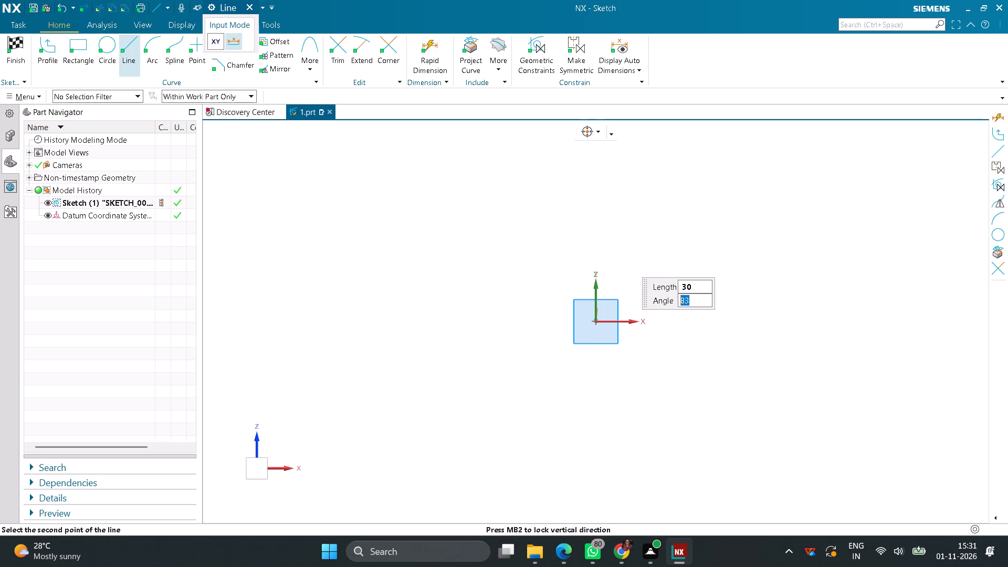
text(90)
key(Return)
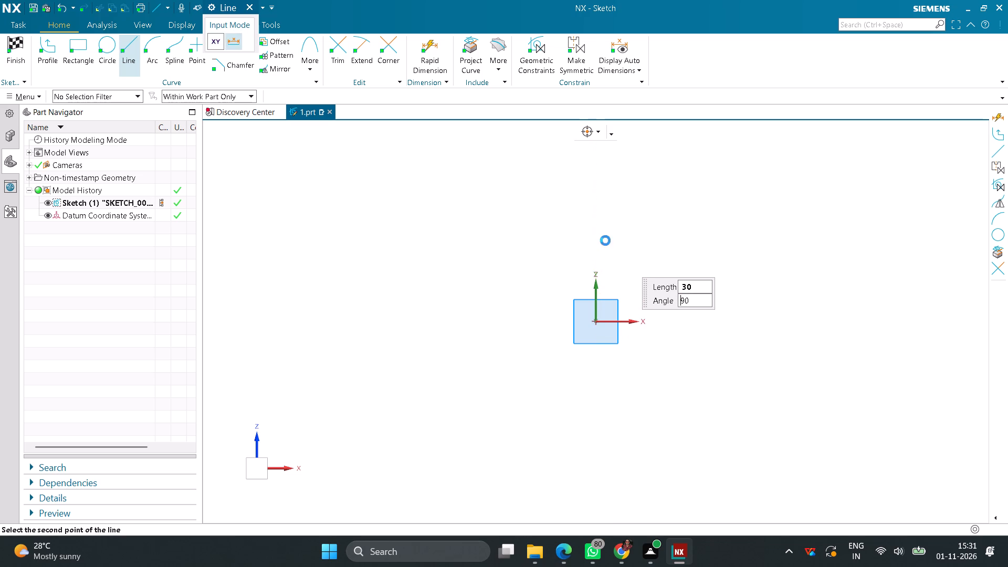
Draw an 82 mm horizontal line from the origin along X and a 14 mm vertical line upward from its far end.
scroll(629, 362, up, 3)
scroll(594, 309, up, 1)
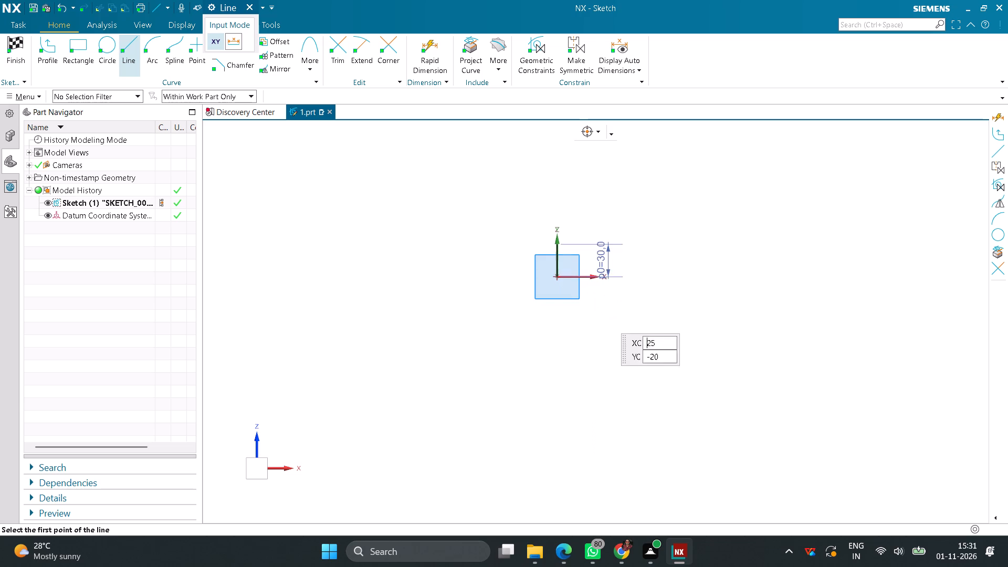
scroll(566, 229, up, 4)
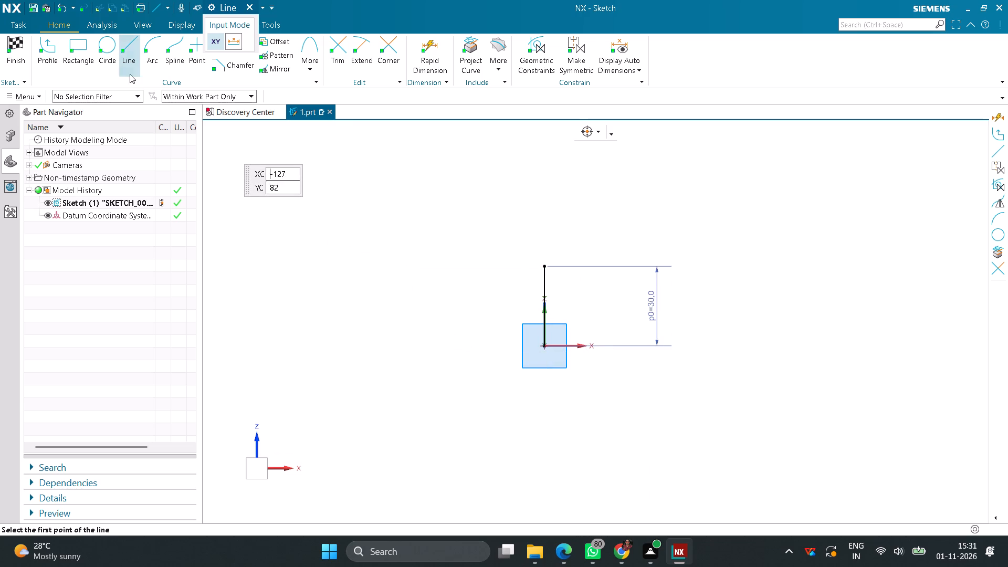
click(547, 344)
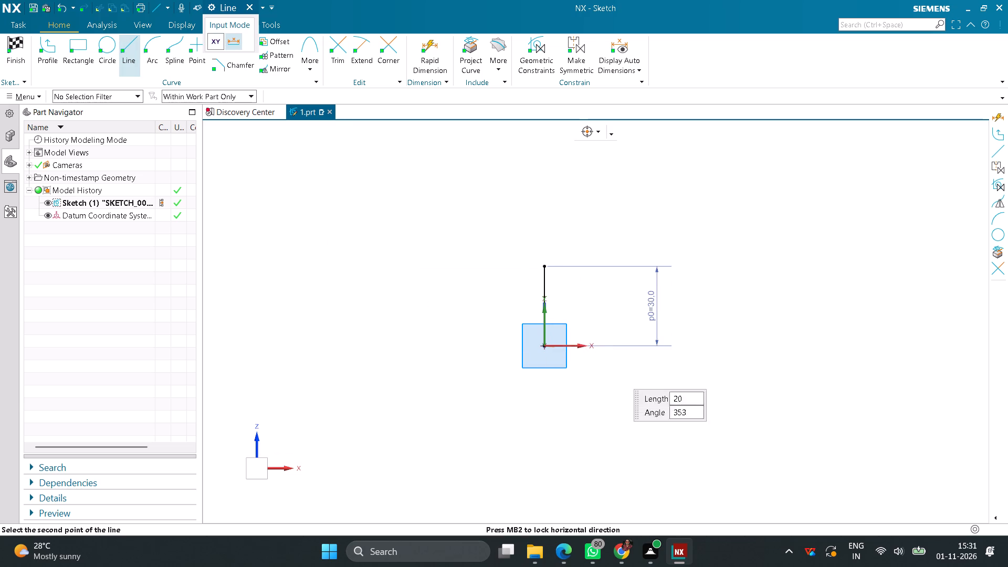
text(82)
key(Return)
key(Return)
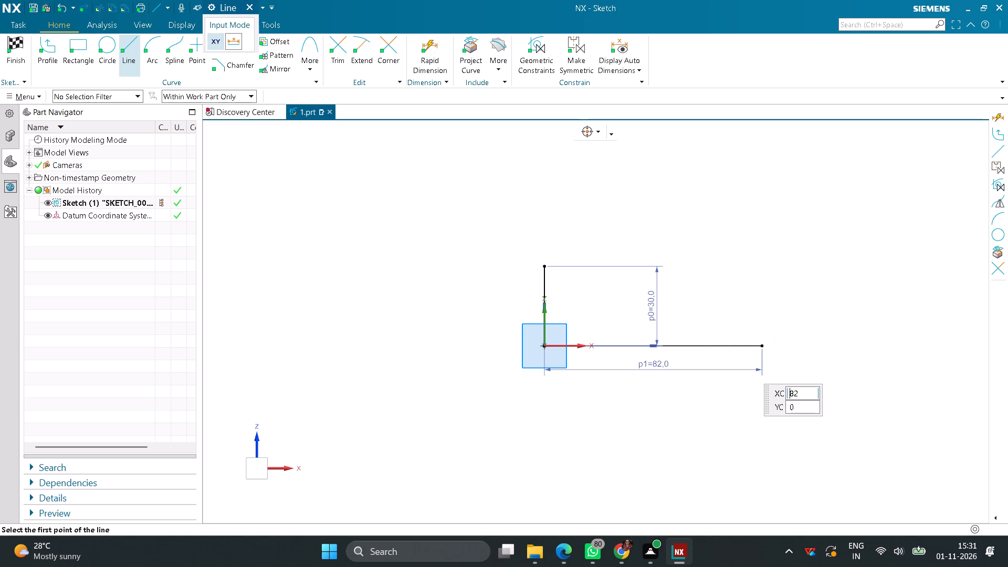
click(763, 348)
text(14)
key(Return)
key(Return)
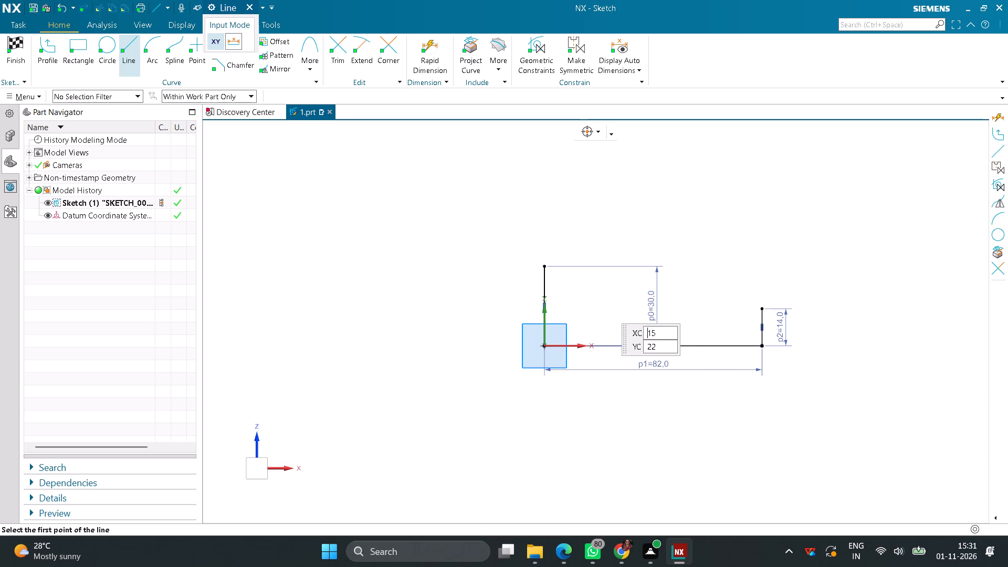
Draw an 18 mm horizontal line from the top of the 30 mm line and a vertical line about 23 mm down from its end.
click(543, 265)
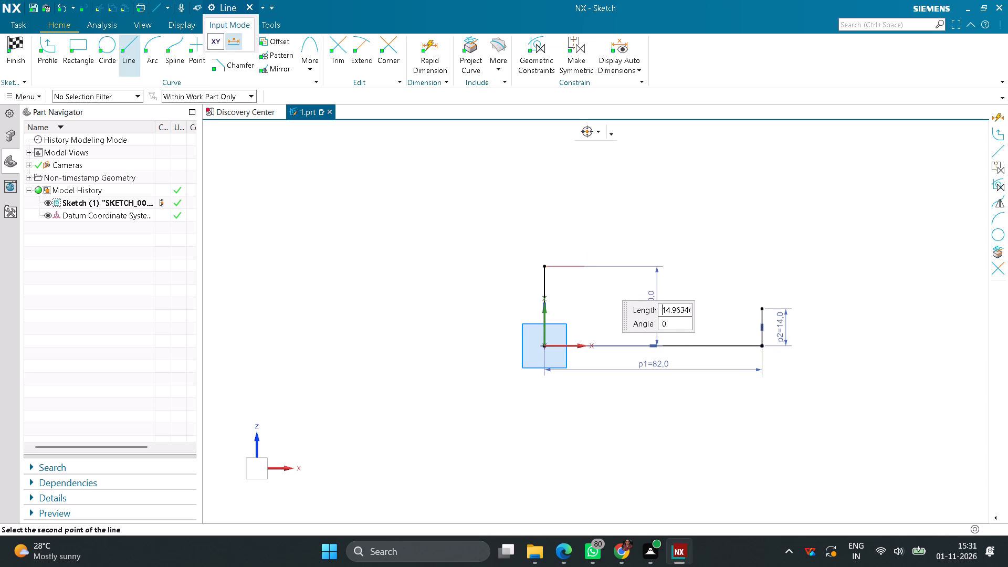
text(18)
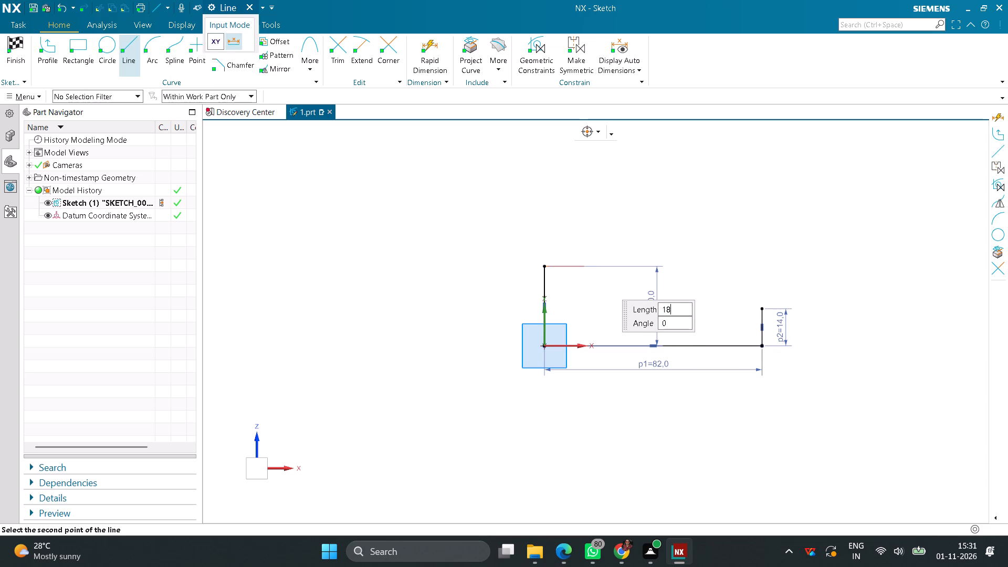
key(Return)
key(Return)
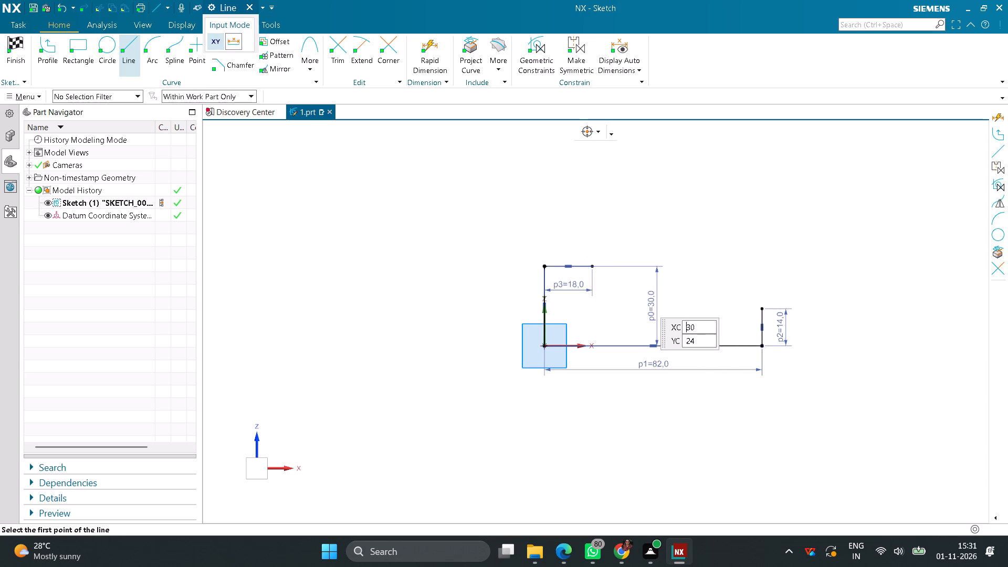
click(593, 268)
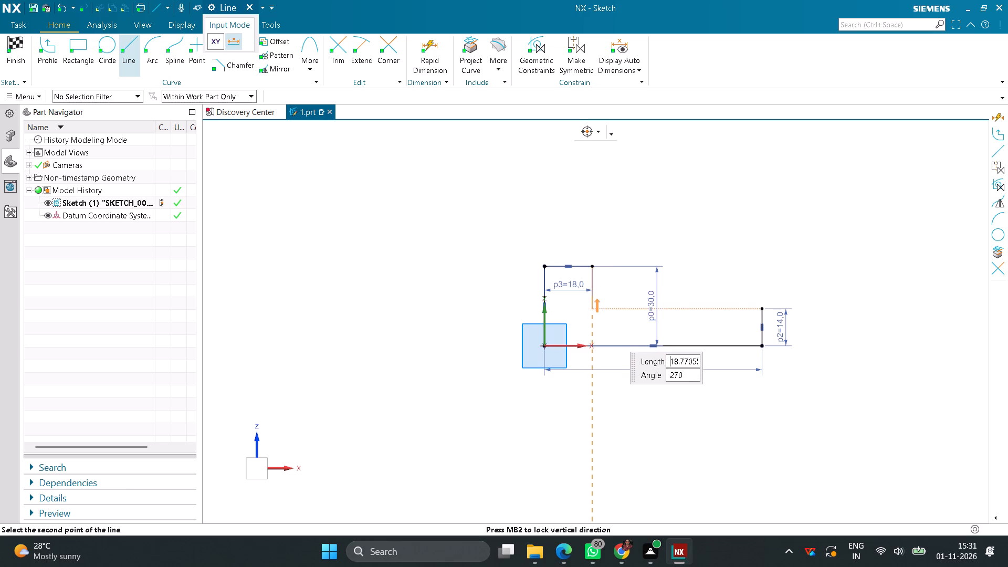
click(594, 325)
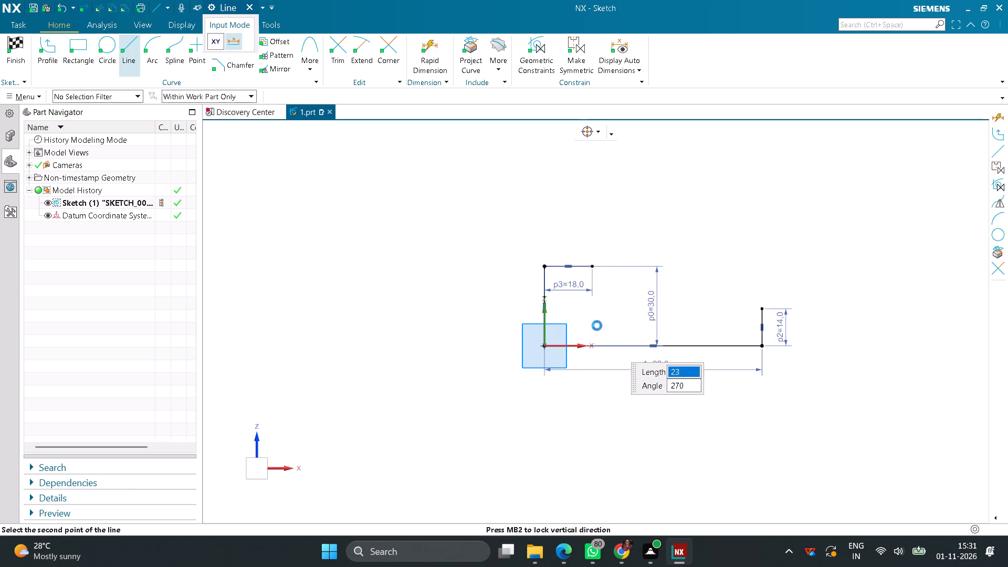
Draw a horizontal line from the top of the 14 mm line back to the inner vertical line of the step.
click(763, 308)
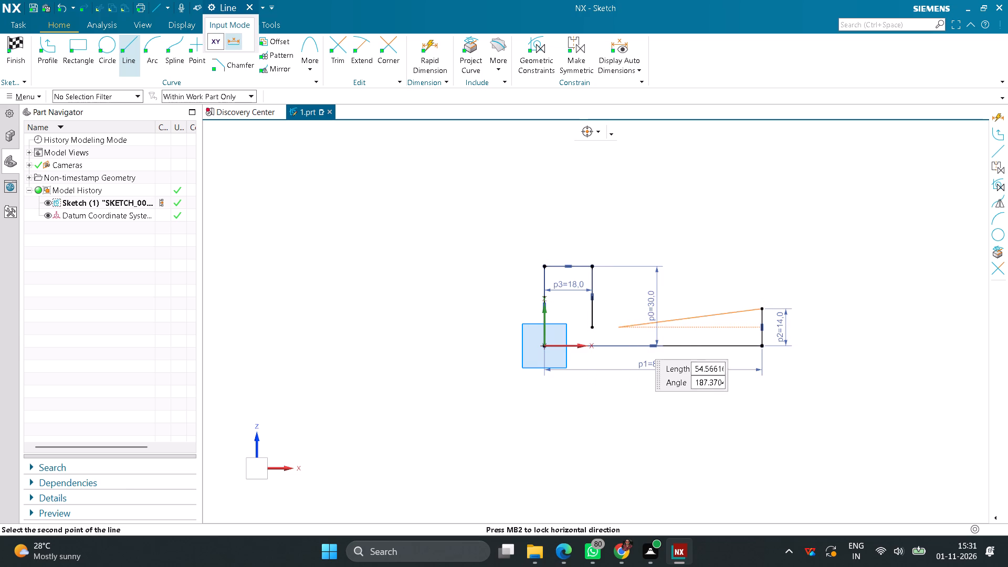
click(586, 307)
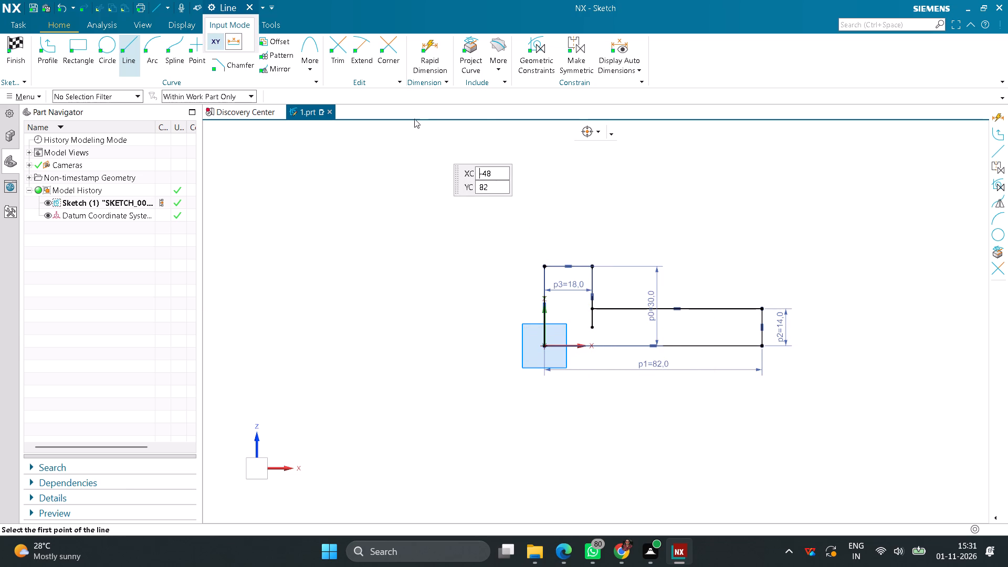
Remove the overhanging end of the inner vertical line with the Corner command and finish the sketch.
click(384, 59)
click(590, 285)
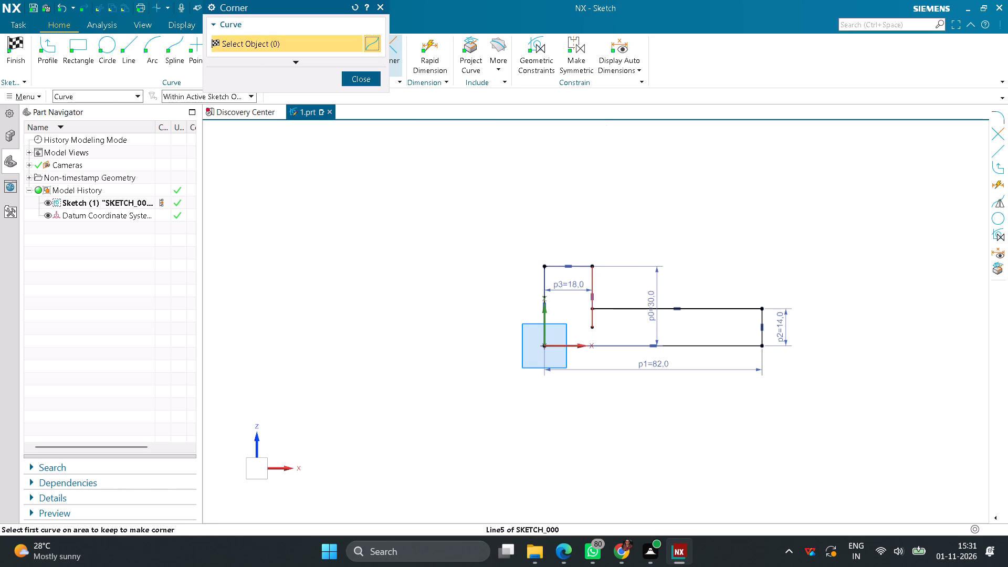
click(608, 310)
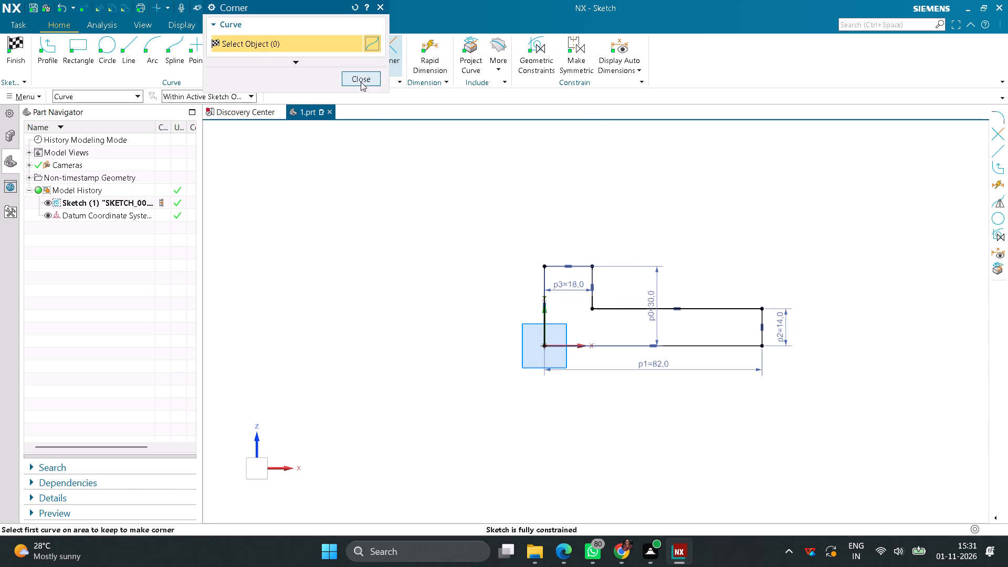
click(361, 82)
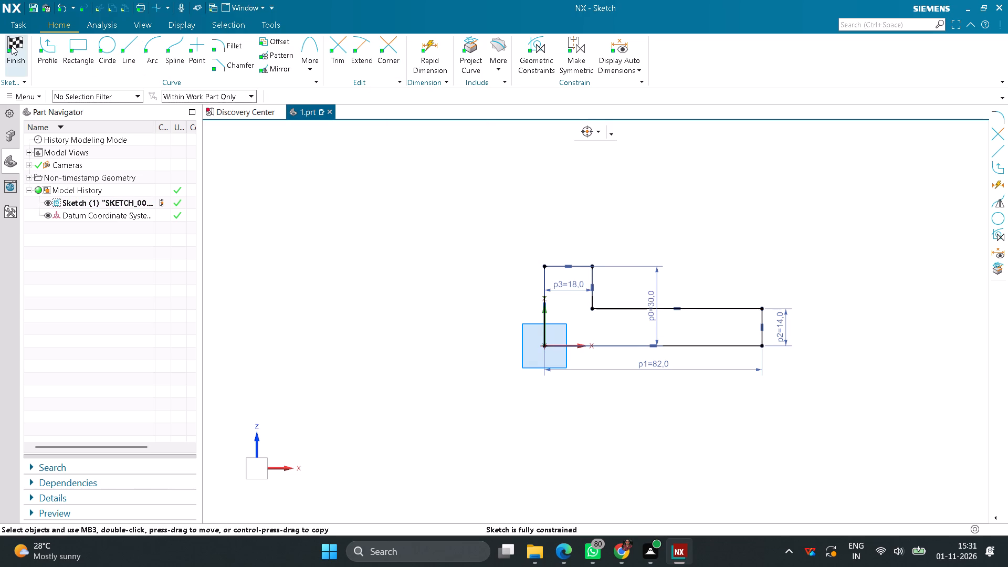
click(12, 46)
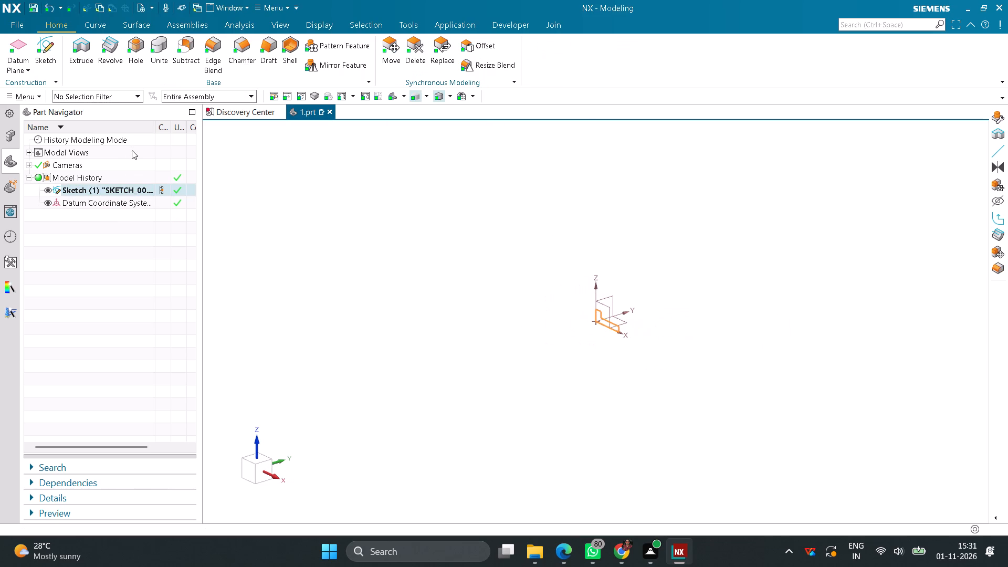
Extrude the L-shaped profile symmetrically with a total width of 46 mm as a solid body.
click(86, 50)
click(356, 156)
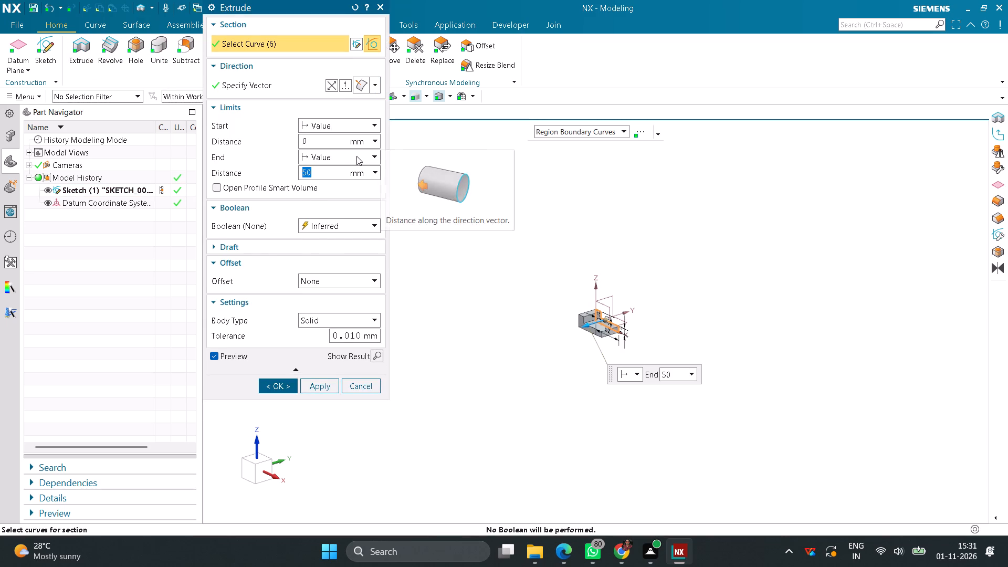
click(325, 193)
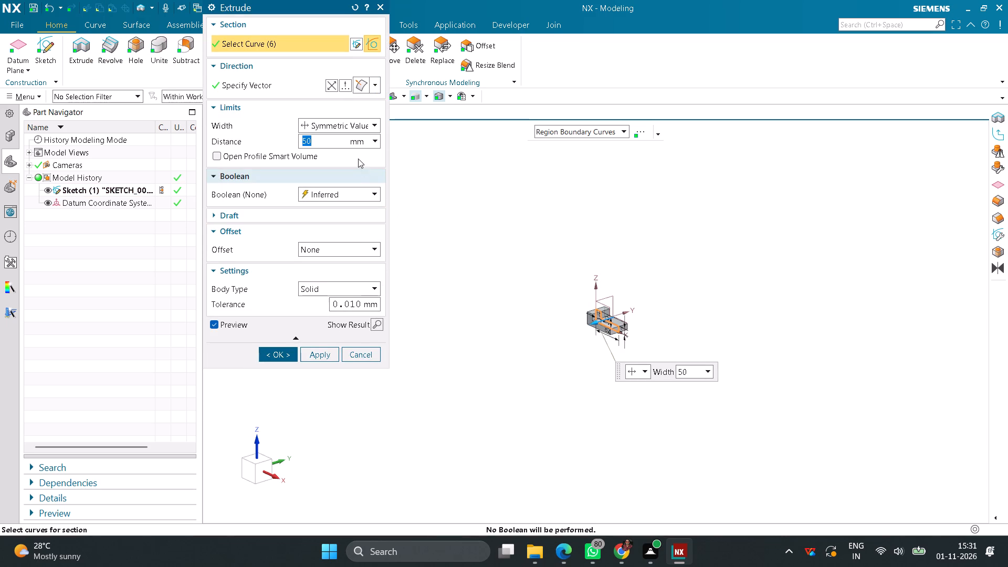
text(46)
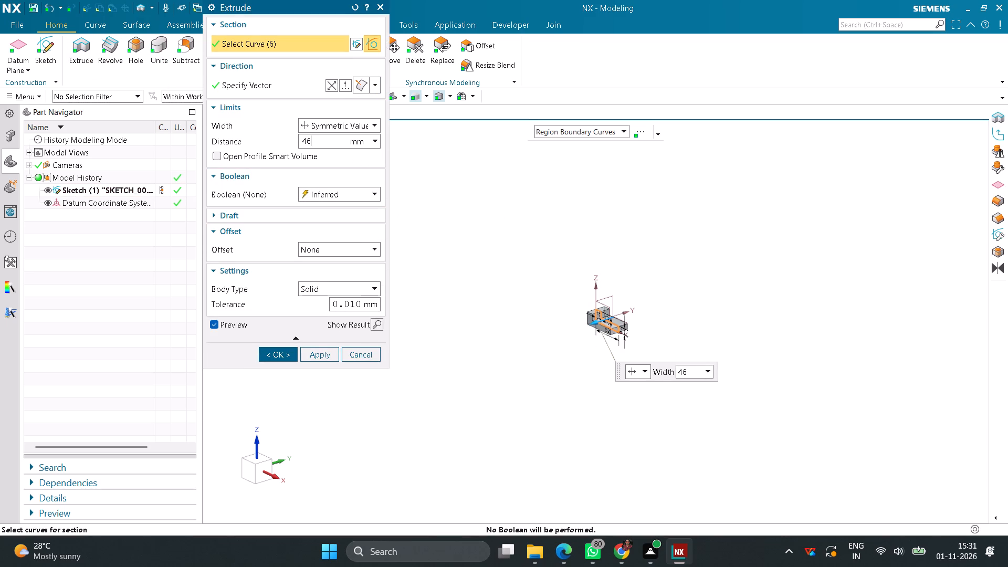
key(Return)
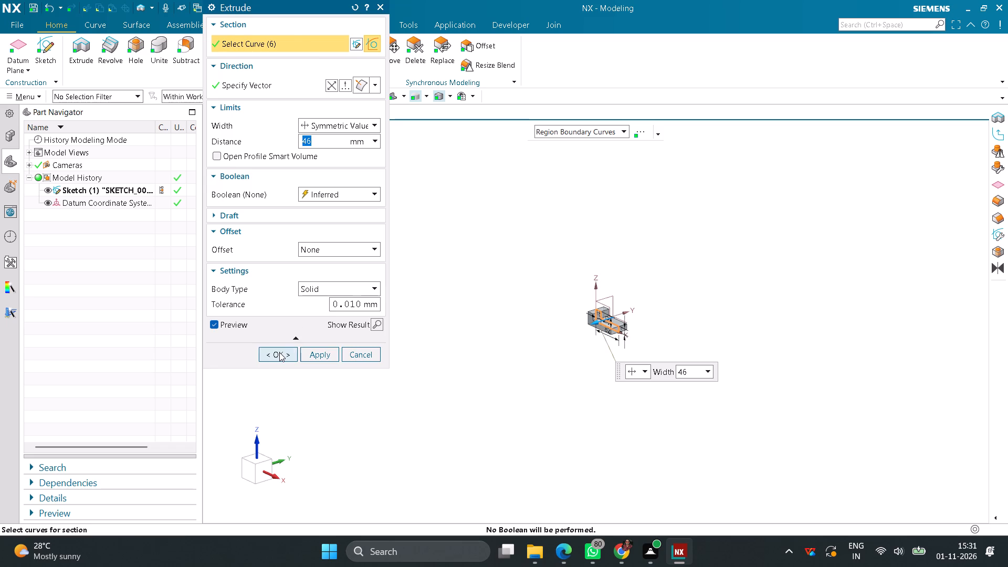
click(279, 352)
Create a new sketch on the top face of the raised block.
scroll(597, 269, up, 6)
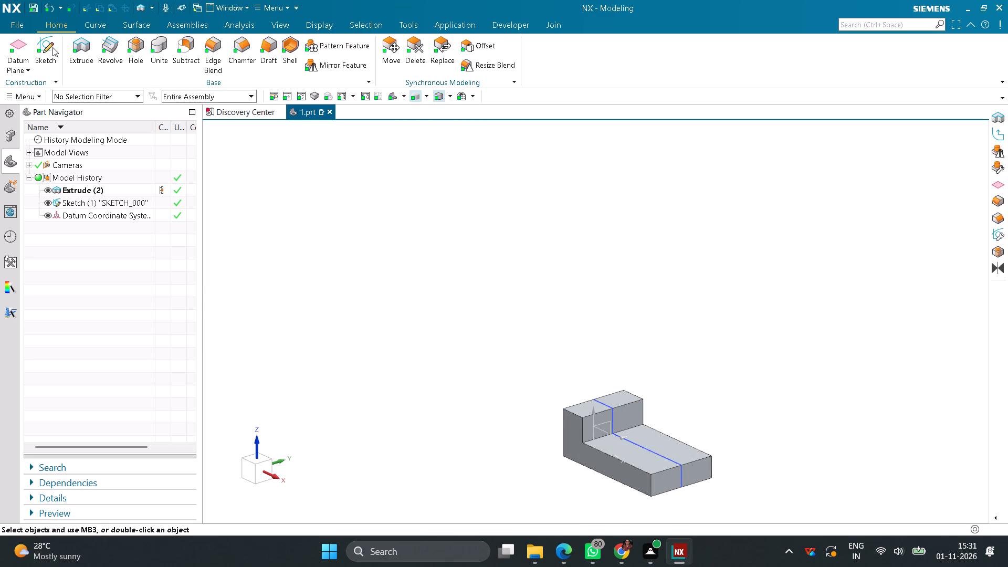
click(52, 47)
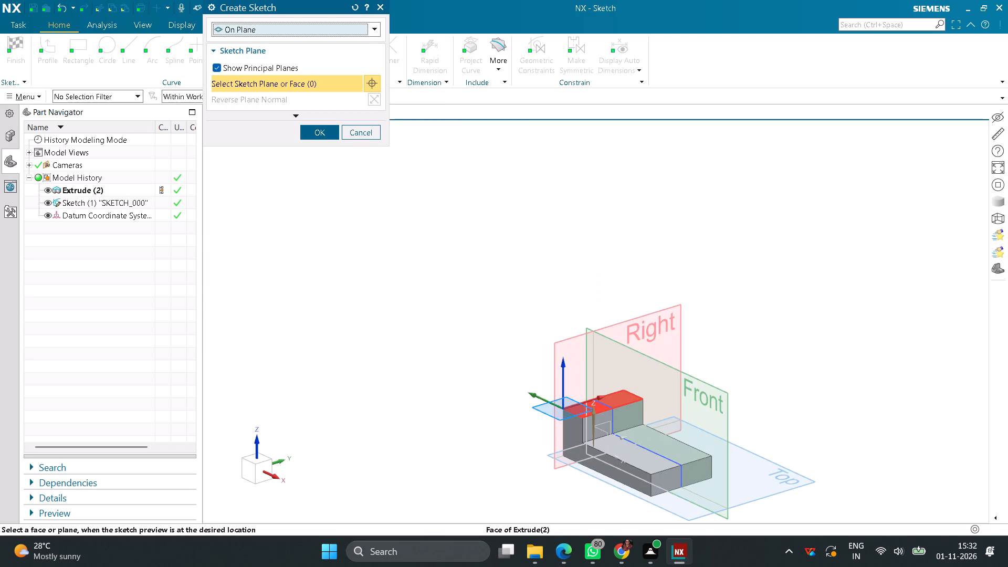
click(608, 403)
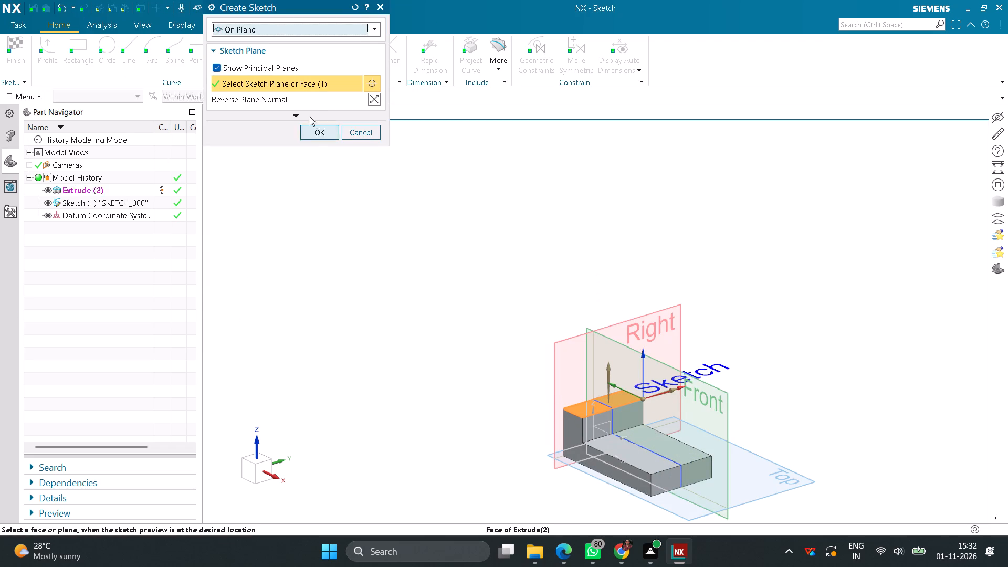
click(314, 135)
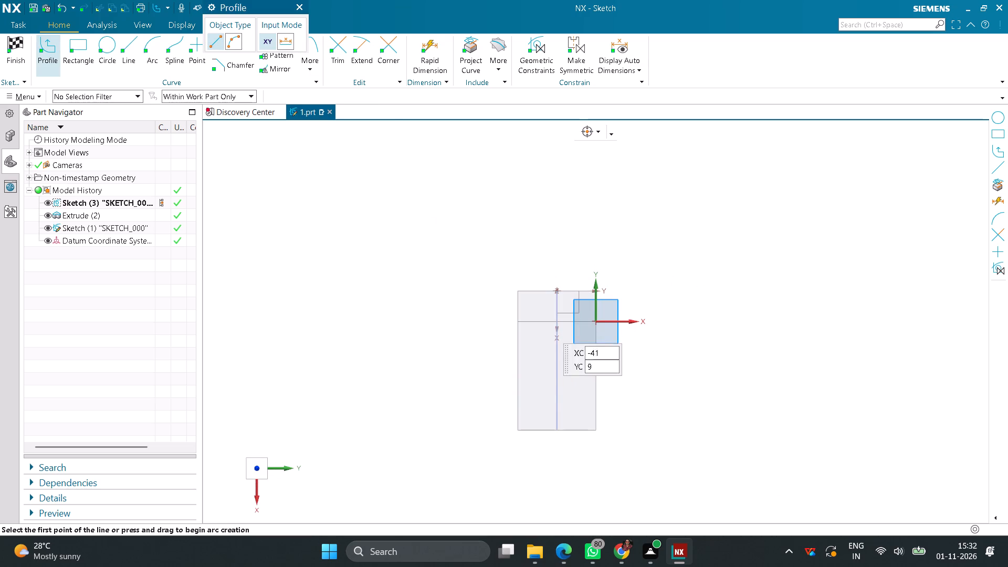
Draw a small two-point rectangle outside the body, just beyond the raised block's outer end.
middle_drag(478, 374, 448, 354)
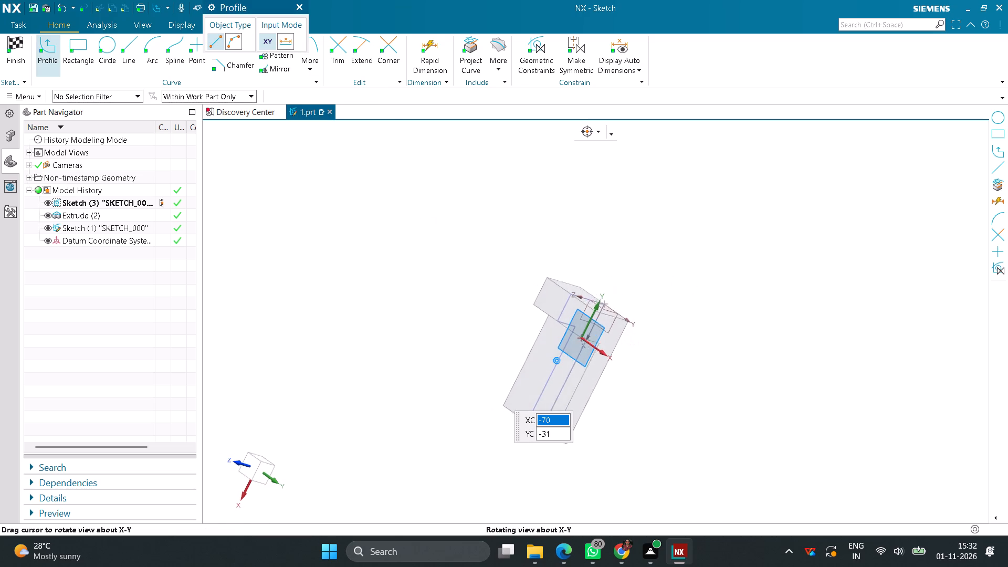
middle_drag(448, 354, 450, 354)
middle_drag(390, 441, 408, 448)
scroll(390, 441, up, 1)
right_drag(391, 440, 408, 448)
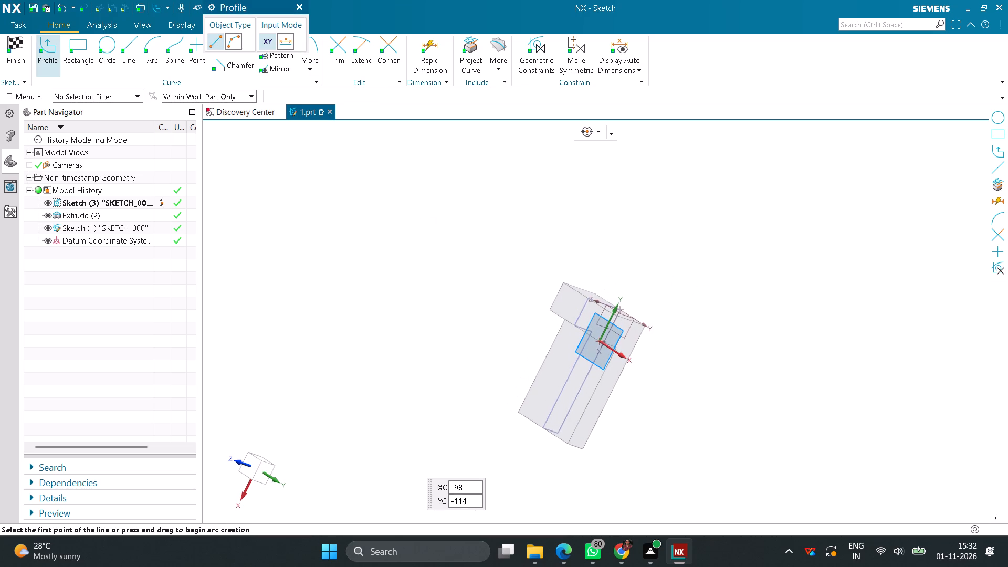
right_drag(408, 448, 409, 448)
middle_drag(408, 448, 409, 447)
middle_drag(417, 432, 499, 515)
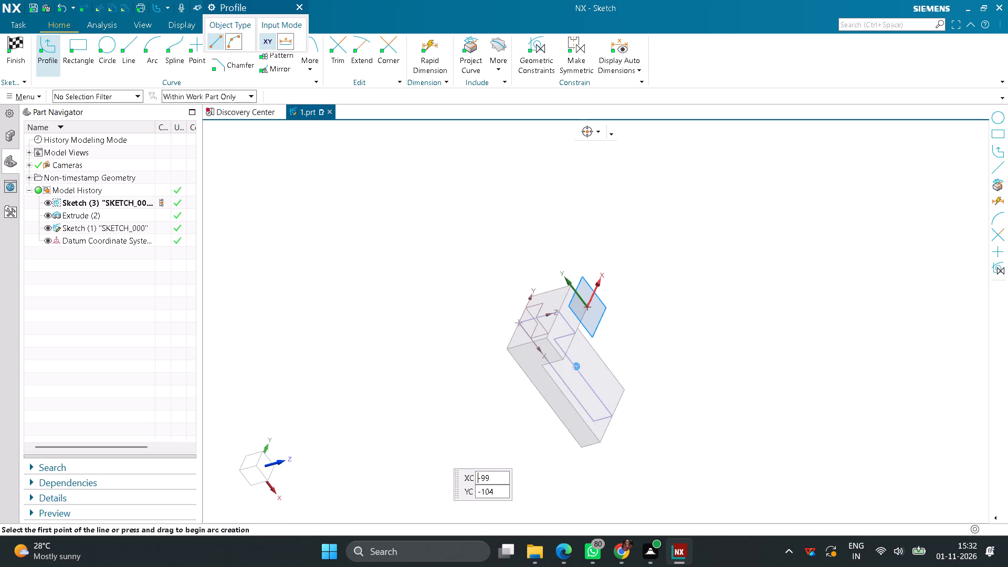
middle_drag(414, 280, 347, 317)
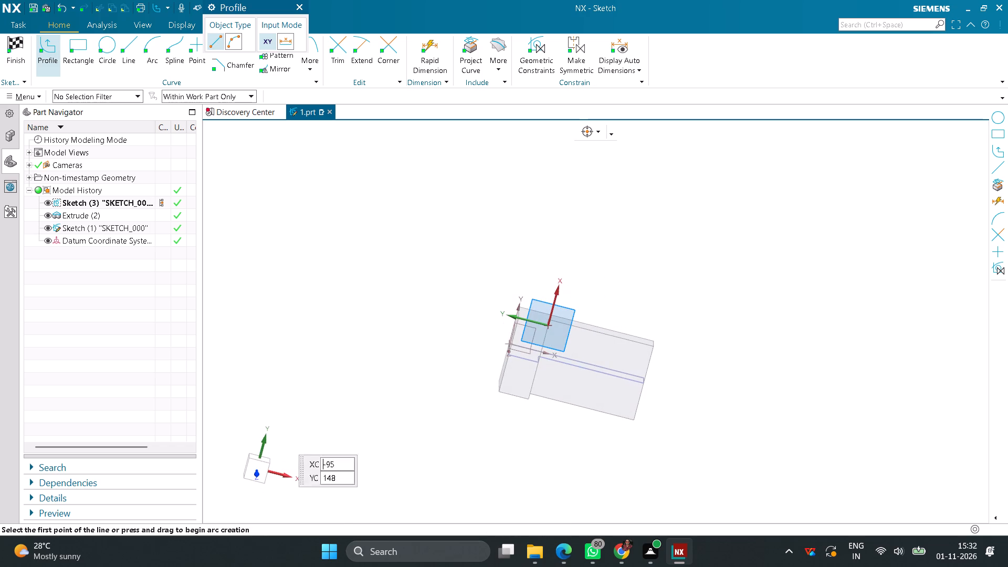
click(262, 464)
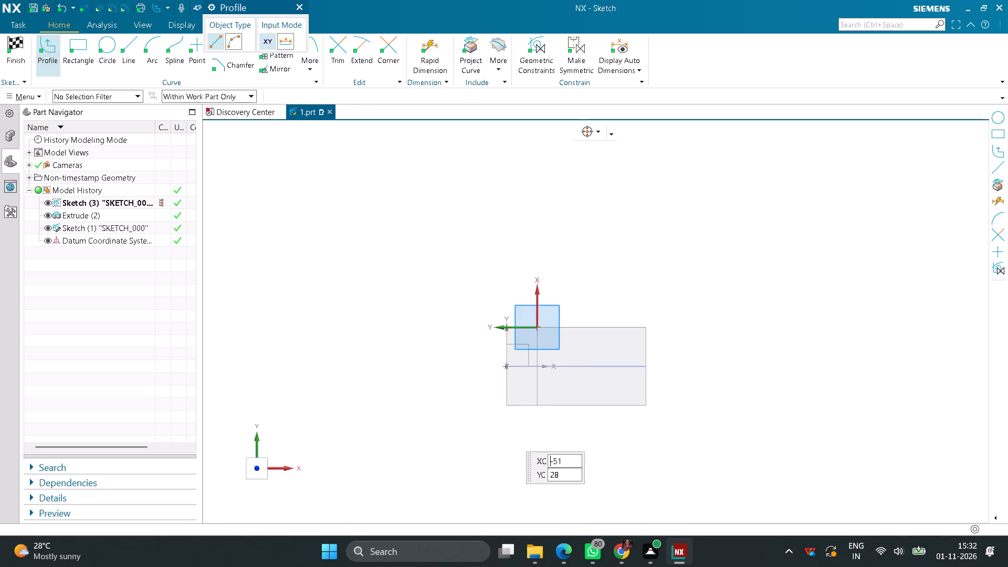
click(75, 47)
scroll(479, 414, up, 2)
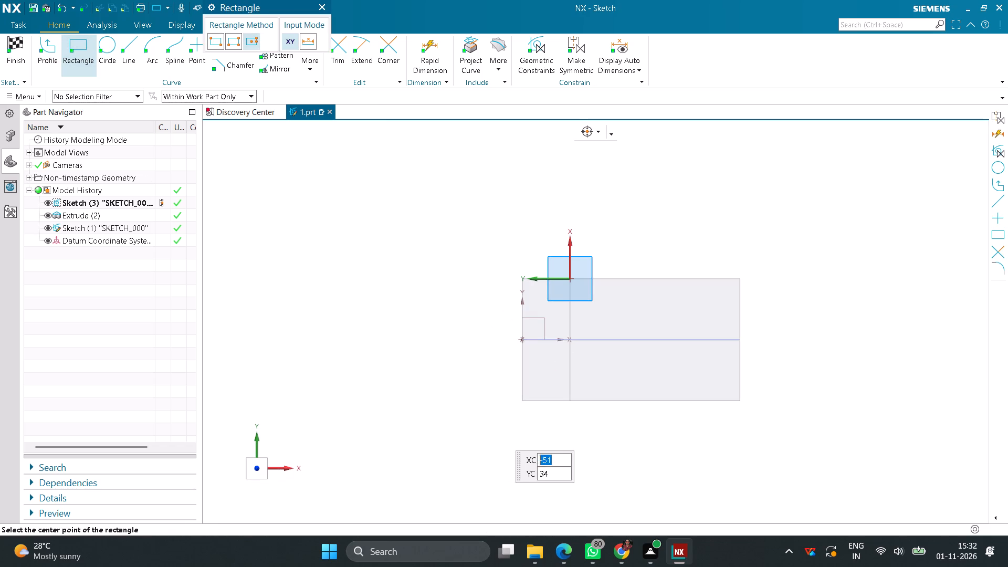
click(479, 366)
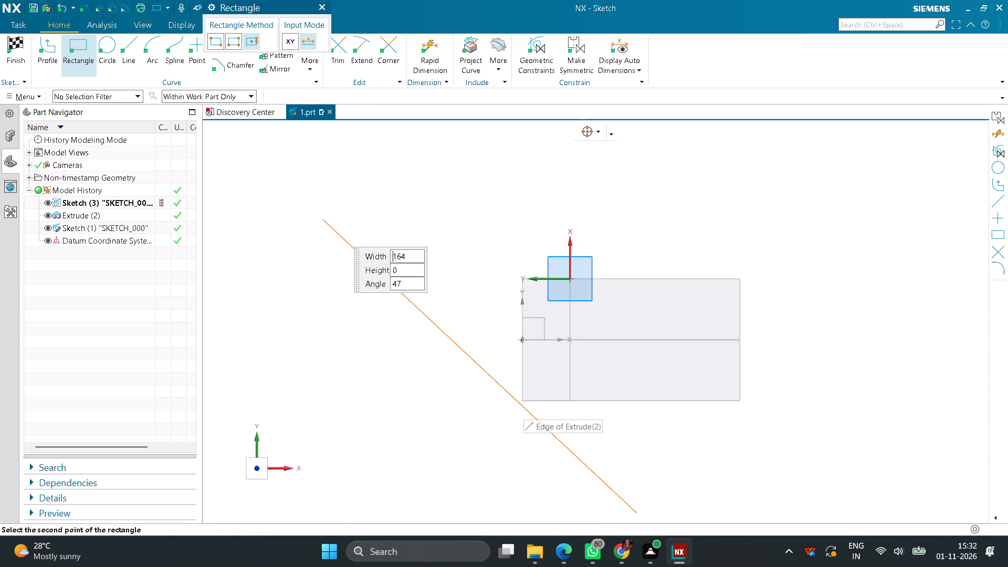
click(219, 40)
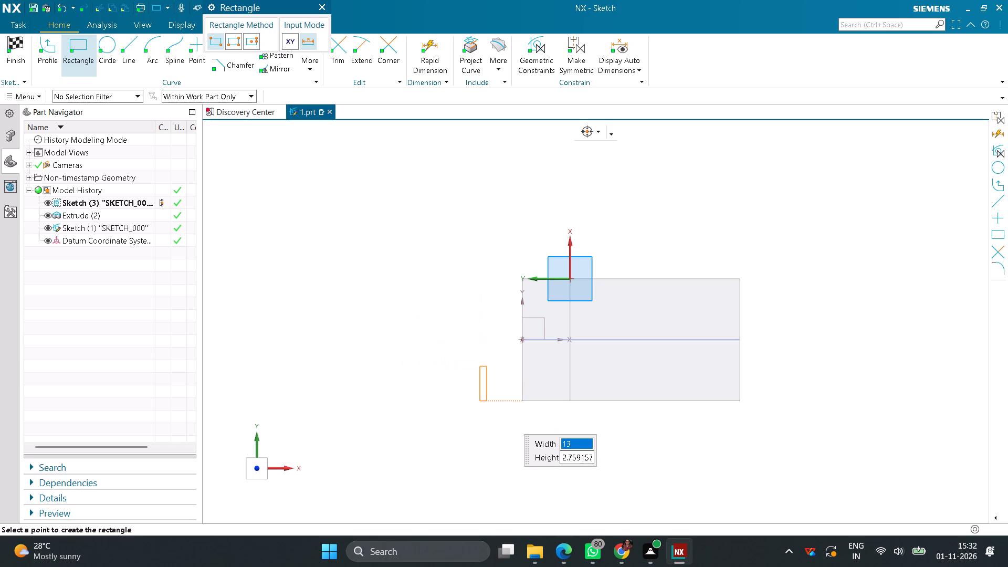
click(503, 388)
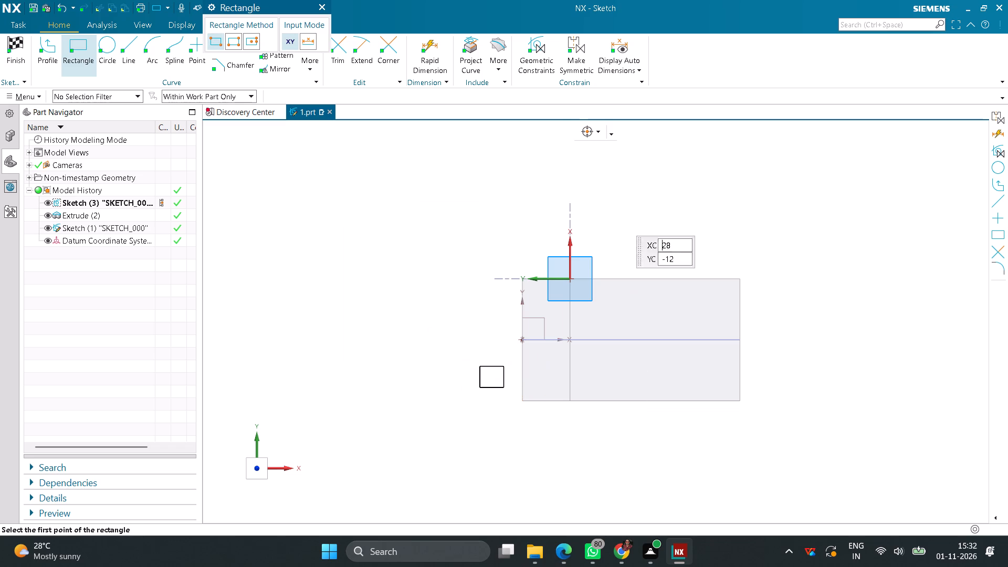
Constrain the midpoint of the rectangle's outer vertical side to lie on the raised block's end edge.
click(540, 57)
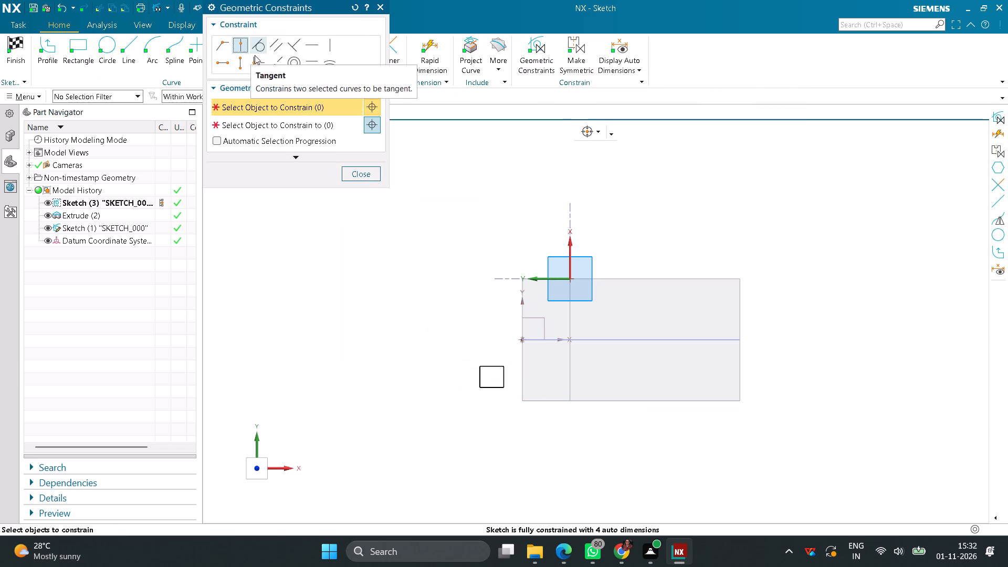
scroll(486, 386, up, 3)
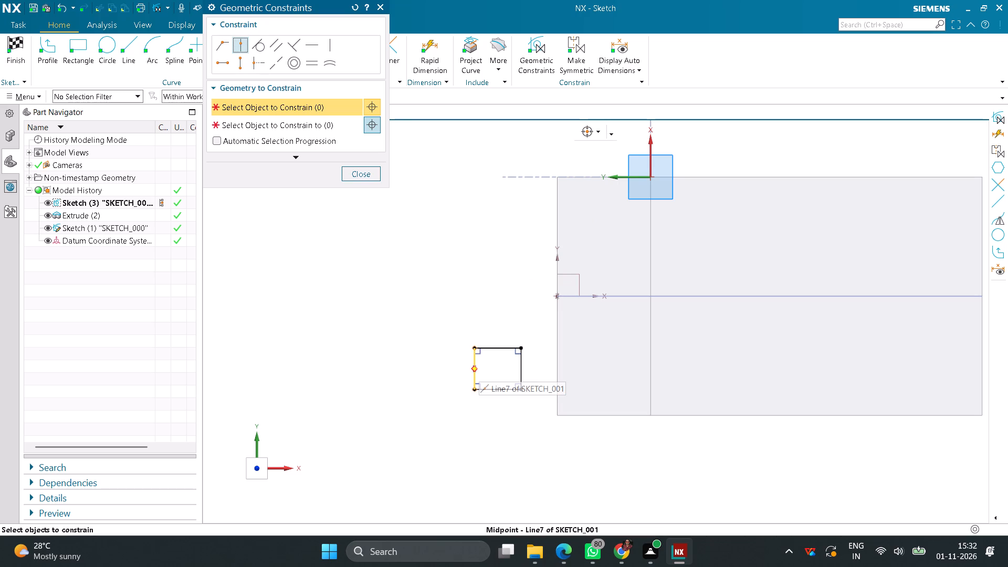
click(477, 368)
click(313, 127)
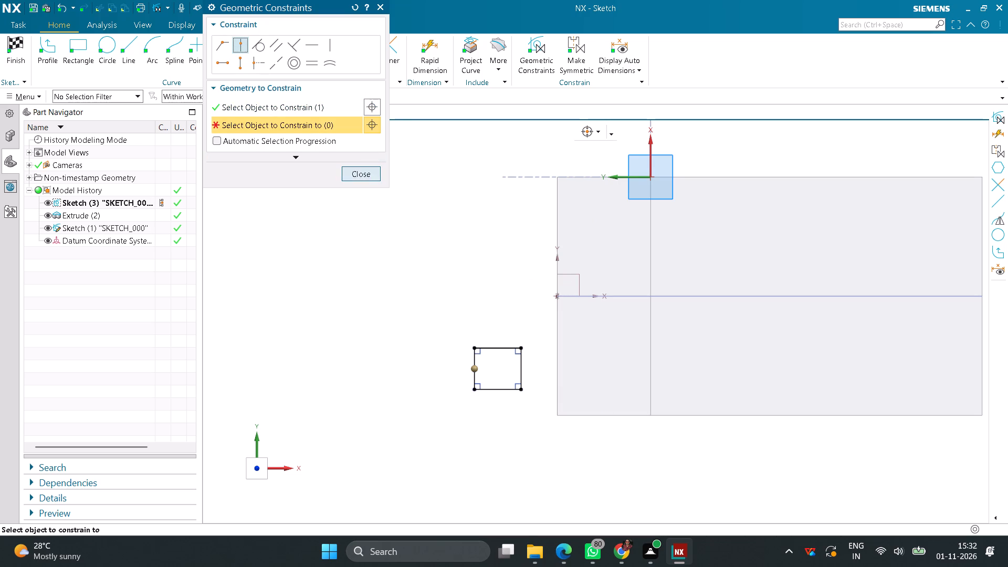
click(561, 384)
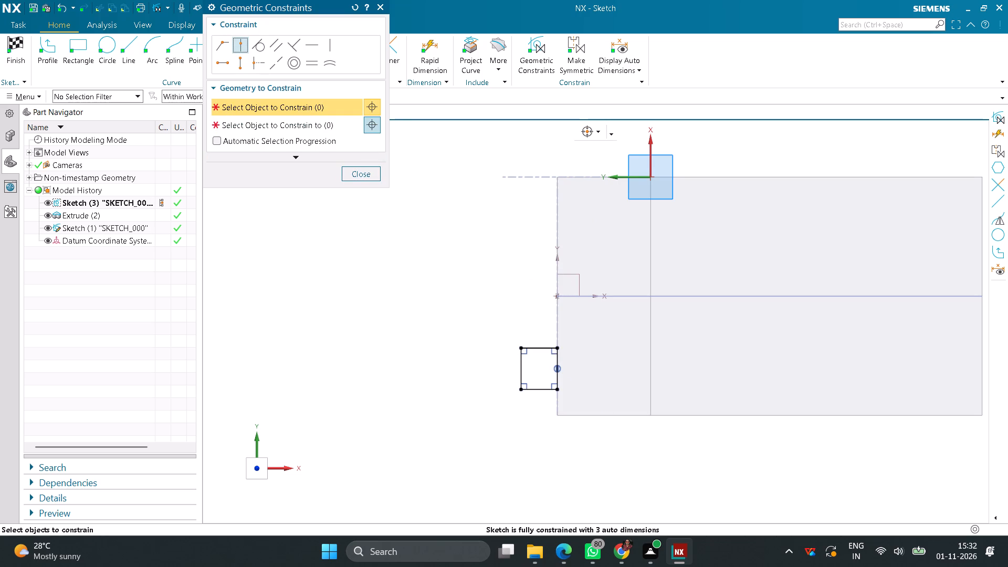
Move the rectangle's free vertical side across the end edge so the rectangle lies inside the block near its lower corner.
drag(522, 370, 570, 379)
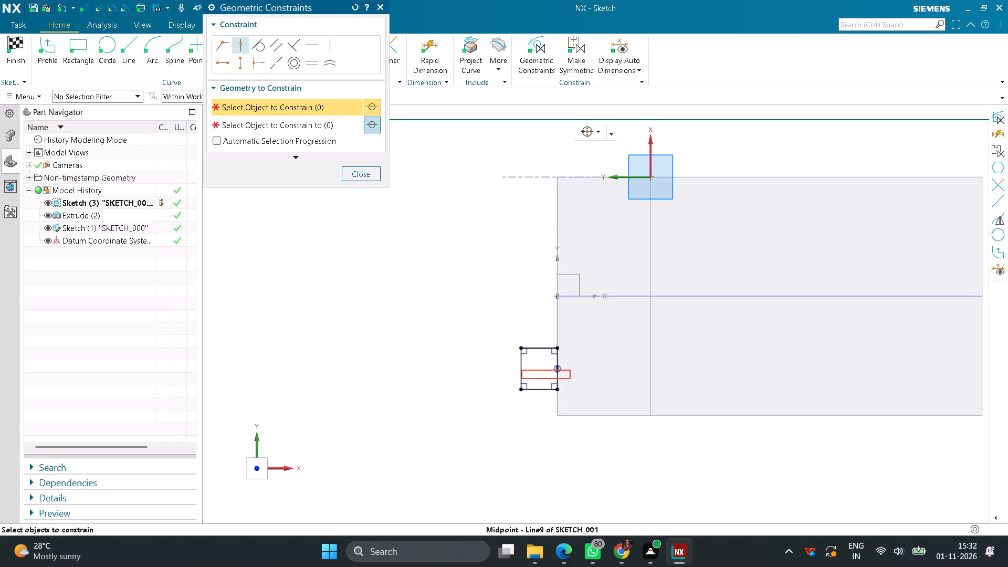
drag(570, 379, 520, 383)
click(467, 370)
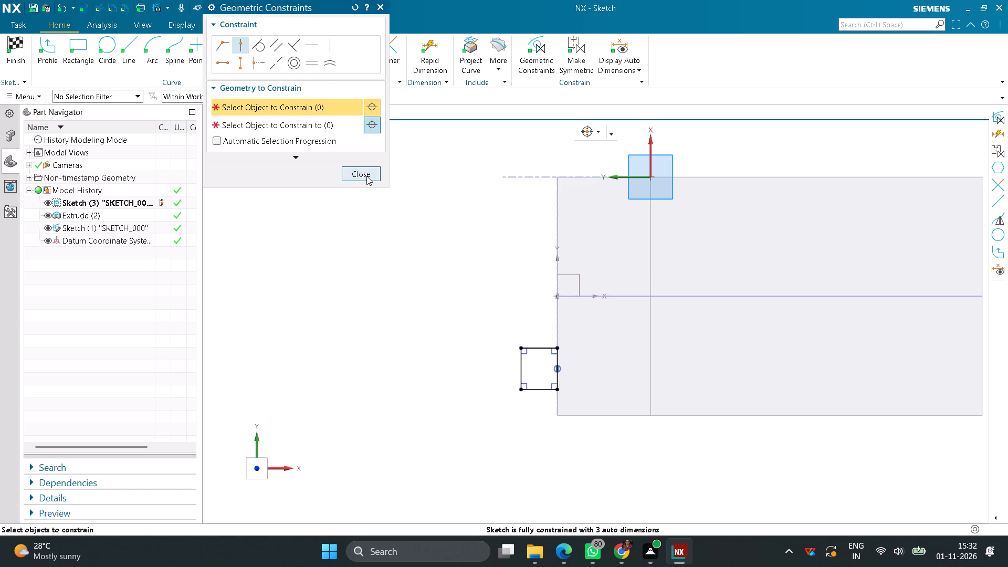
click(364, 176)
drag(522, 381, 607, 386)
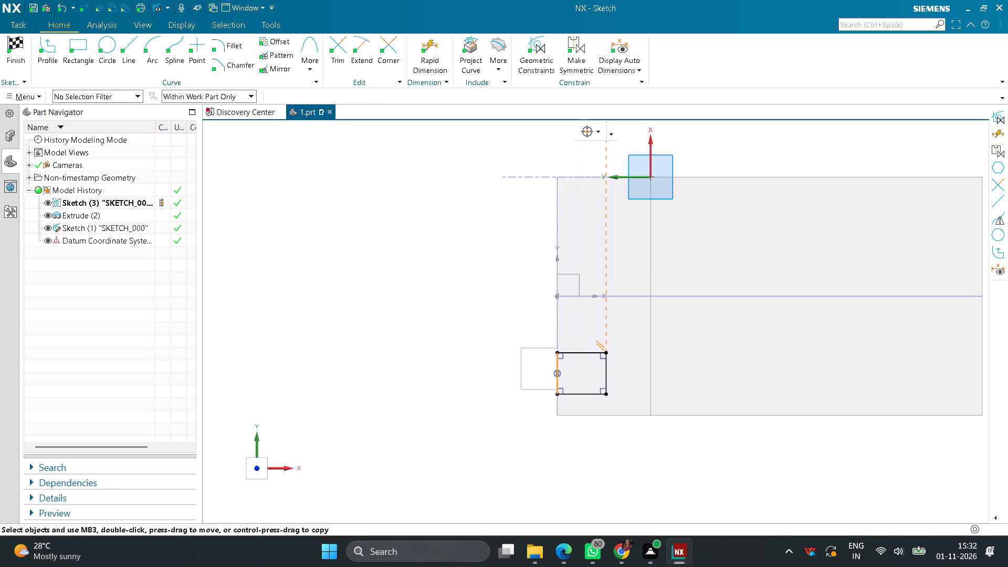
drag(607, 386, 612, 395)
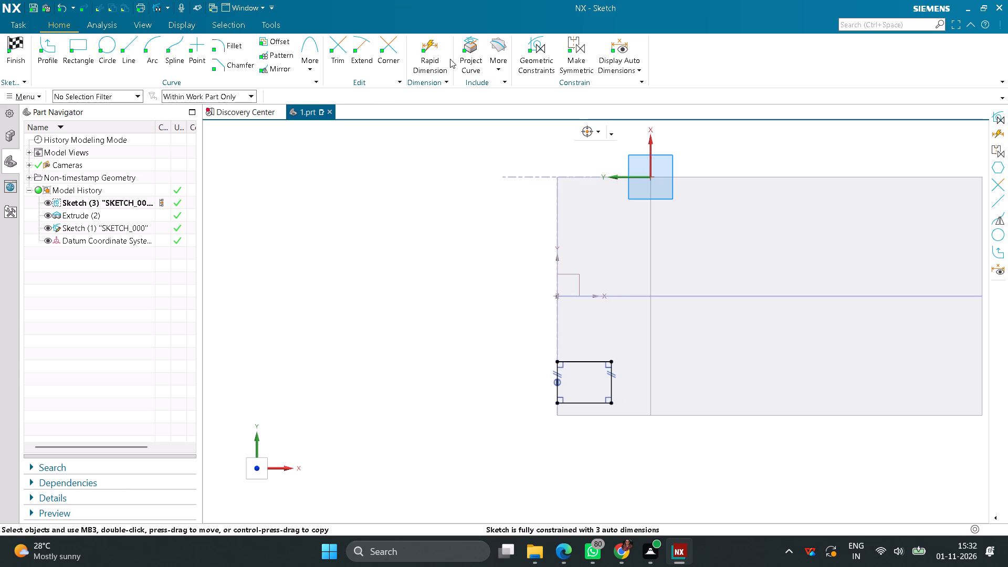
Dimension the rectangle's horizontal width with Rapid Dimension and set it to 9 mm.
click(434, 59)
click(592, 362)
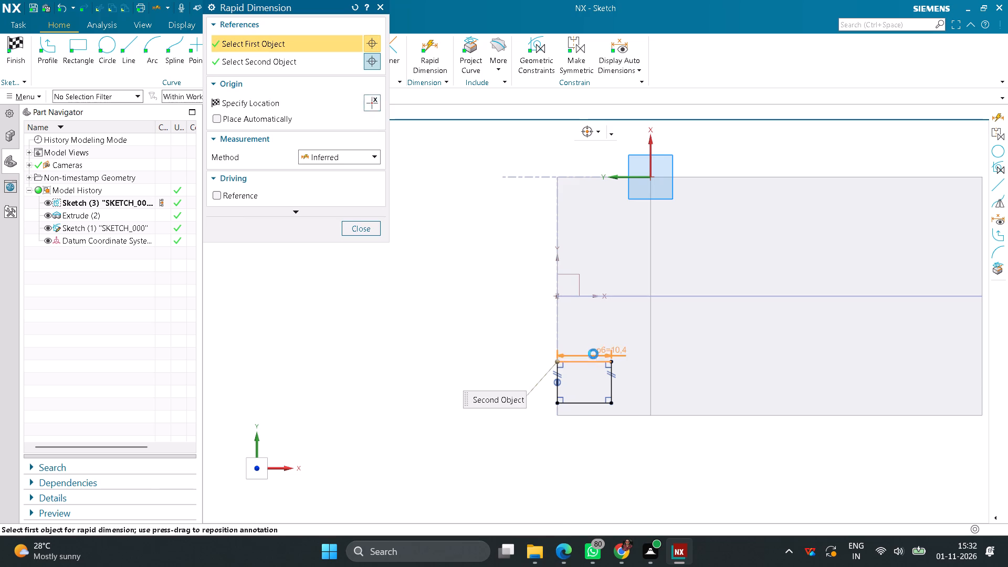
click(517, 331)
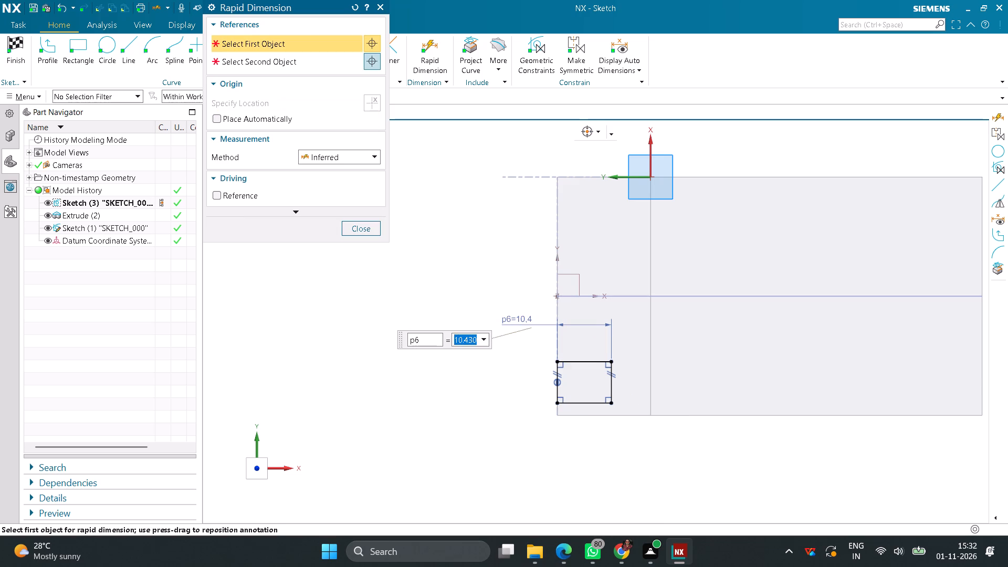
key(9)
key(Return)
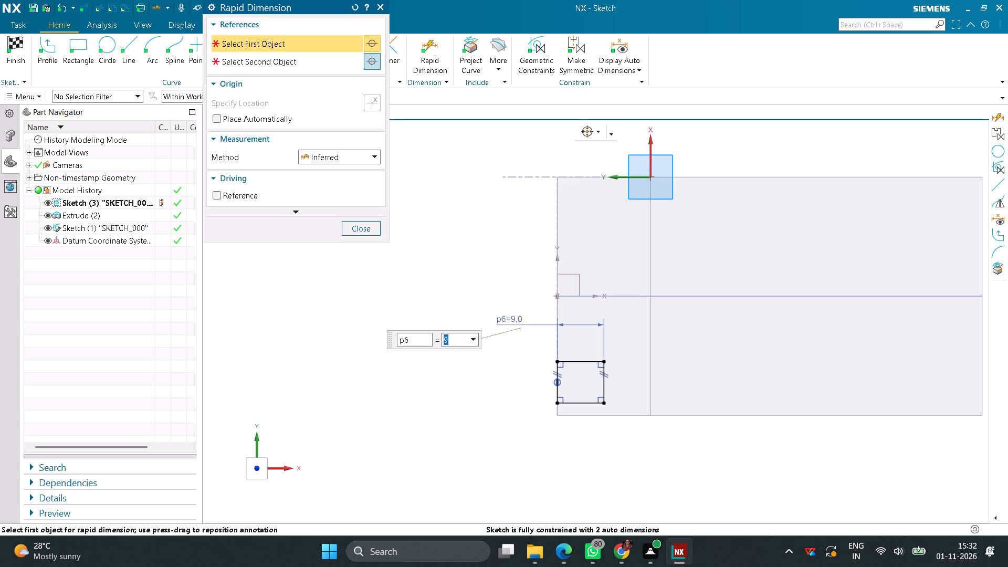
Dimension the distance from the body's horizontal centreline to the rectangle's upper side and set it to 15 mm.
click(587, 360)
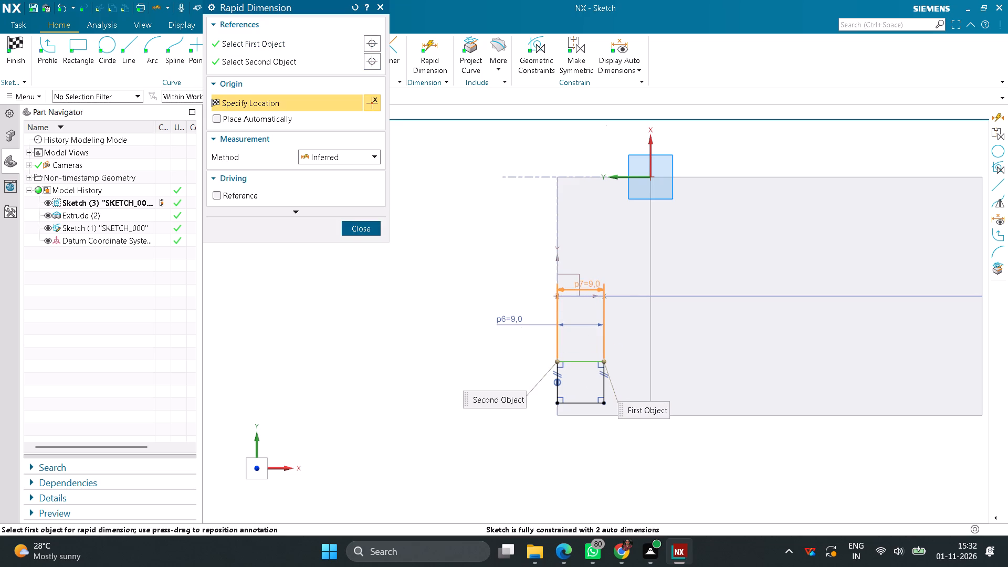
click(584, 295)
click(460, 322)
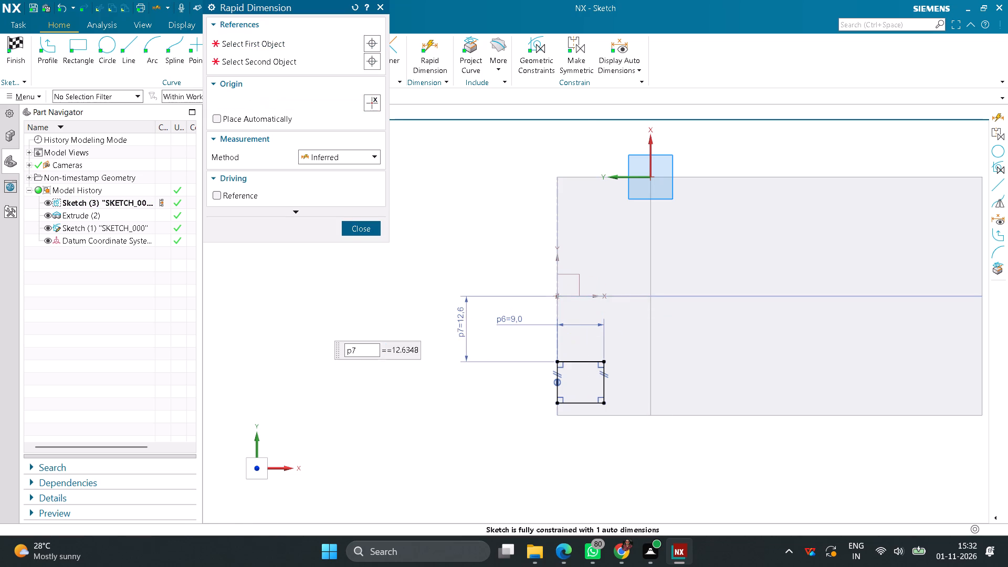
text(15)
key(Return)
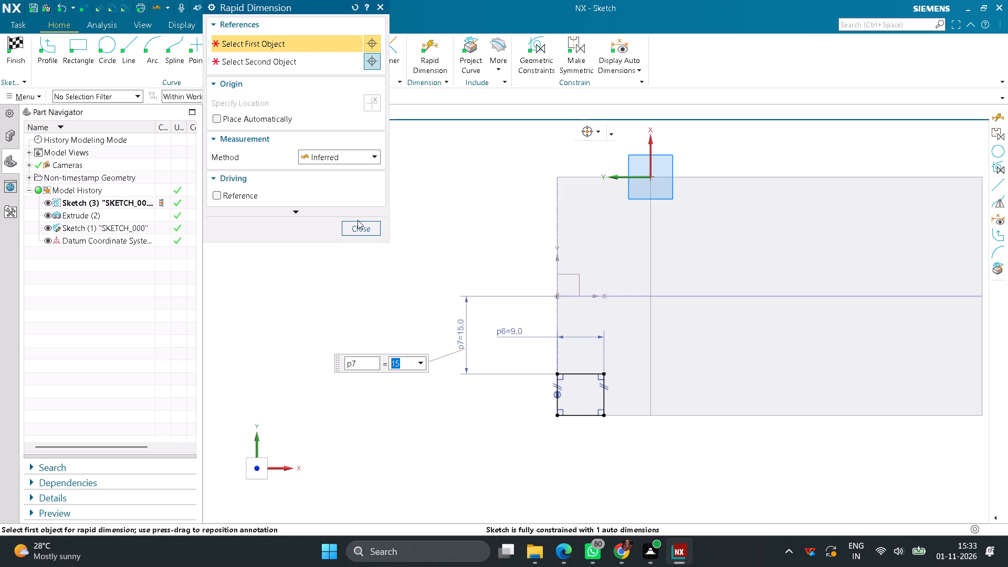
click(361, 226)
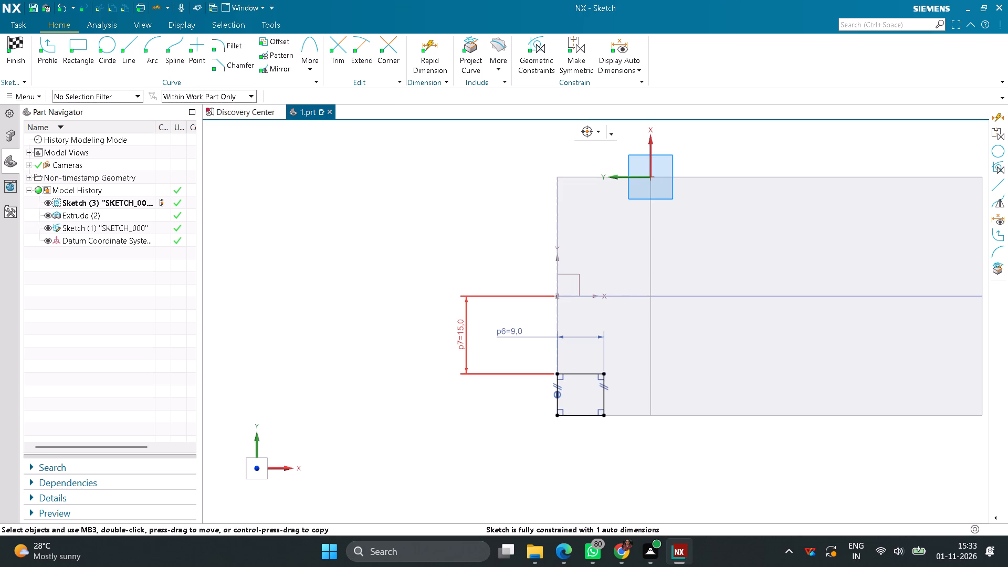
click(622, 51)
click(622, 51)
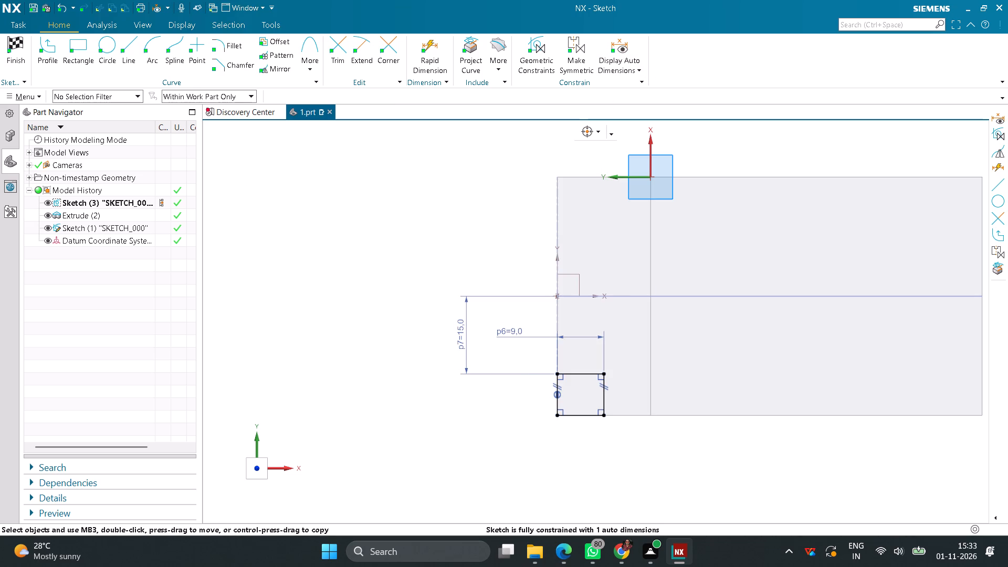
Constrain the midpoint of the rectangle's lower side to lie on the body's lower long edge, and finish the sketch.
drag(571, 415, 574, 402)
click(538, 58)
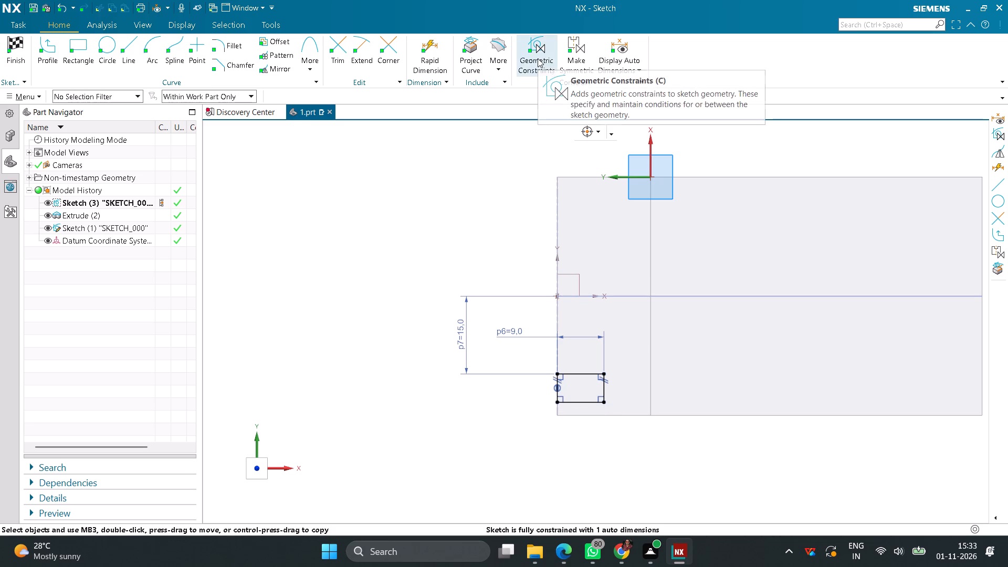
scroll(601, 409, up, 3)
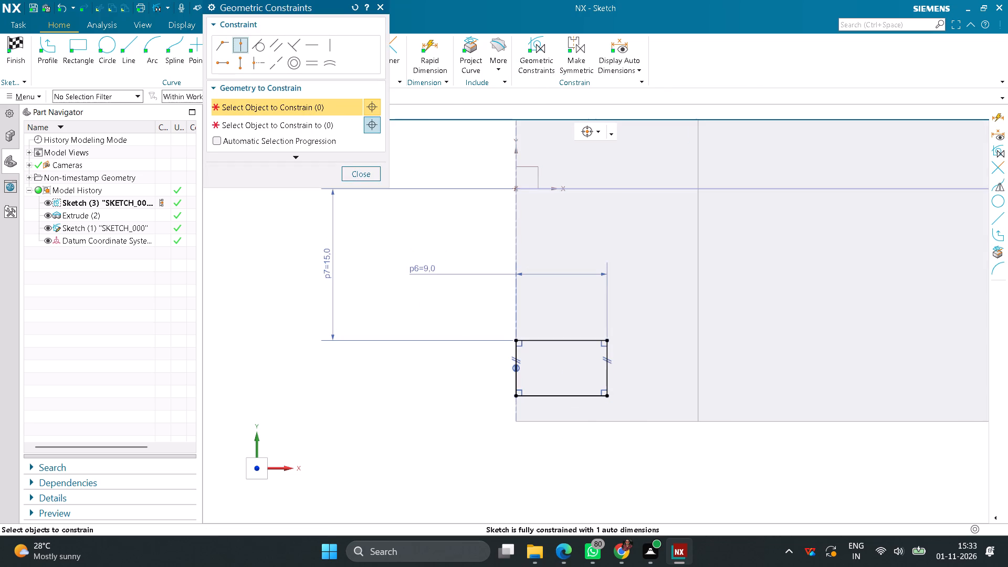
click(562, 396)
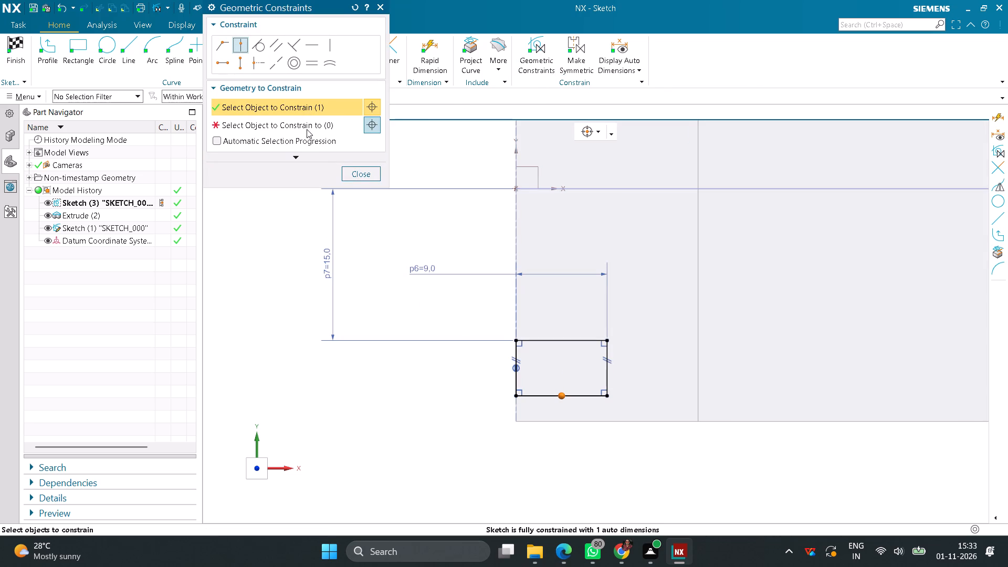
click(306, 129)
click(547, 418)
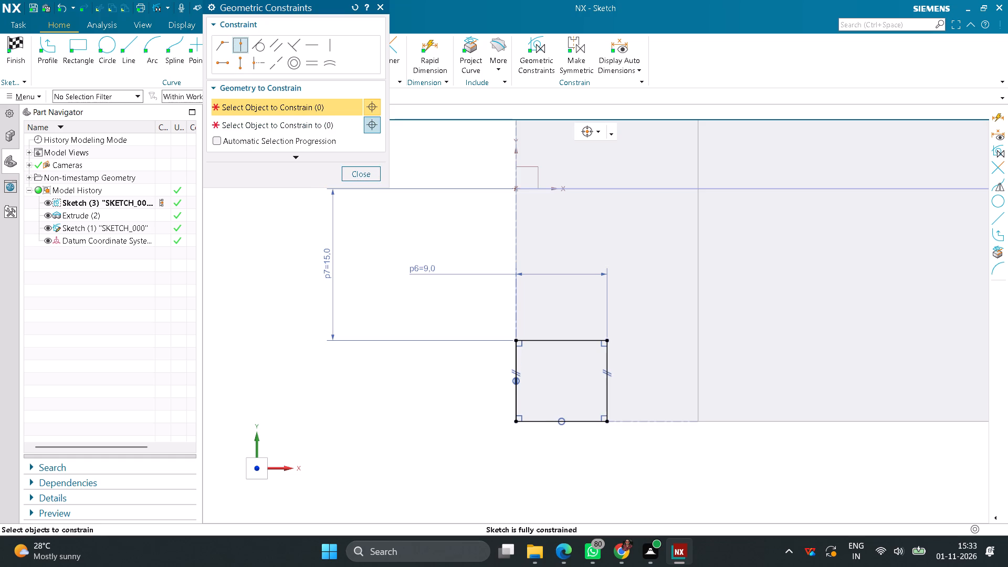
click(374, 169)
scroll(435, 327, down, 2)
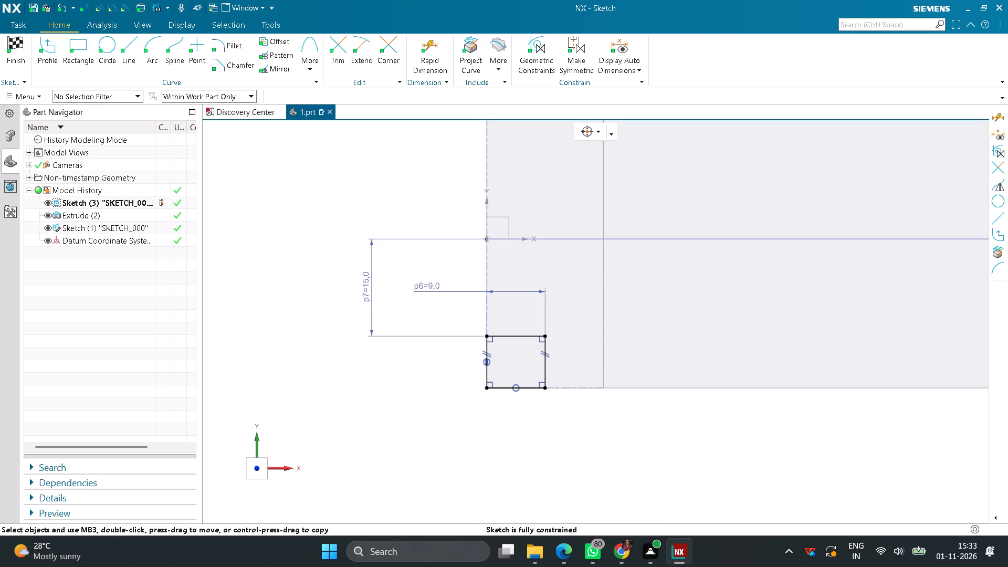
click(9, 45)
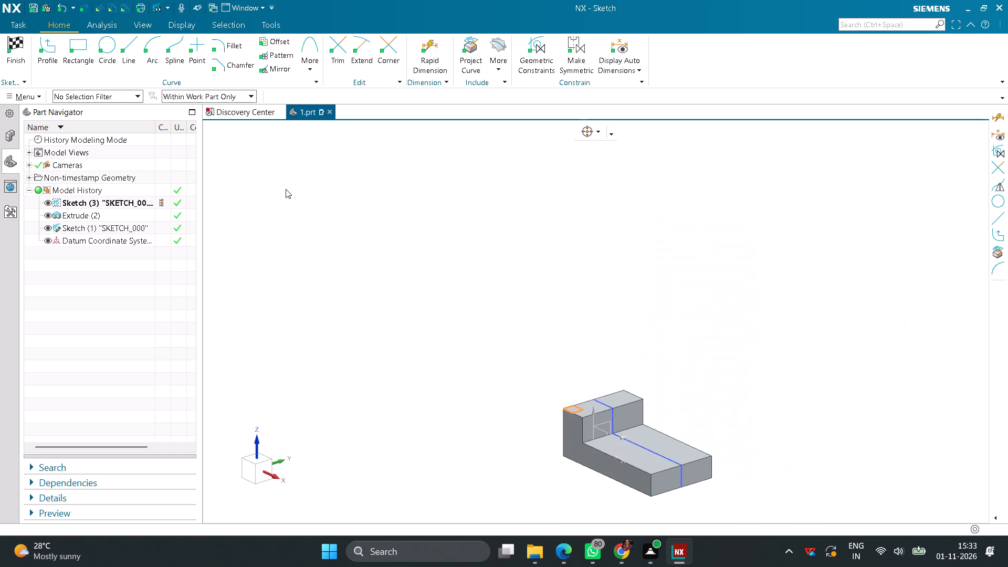
Extrude the corner rectangle 46 mm in the reversed direction, down through the raised block, subtracting it from the body.
click(85, 50)
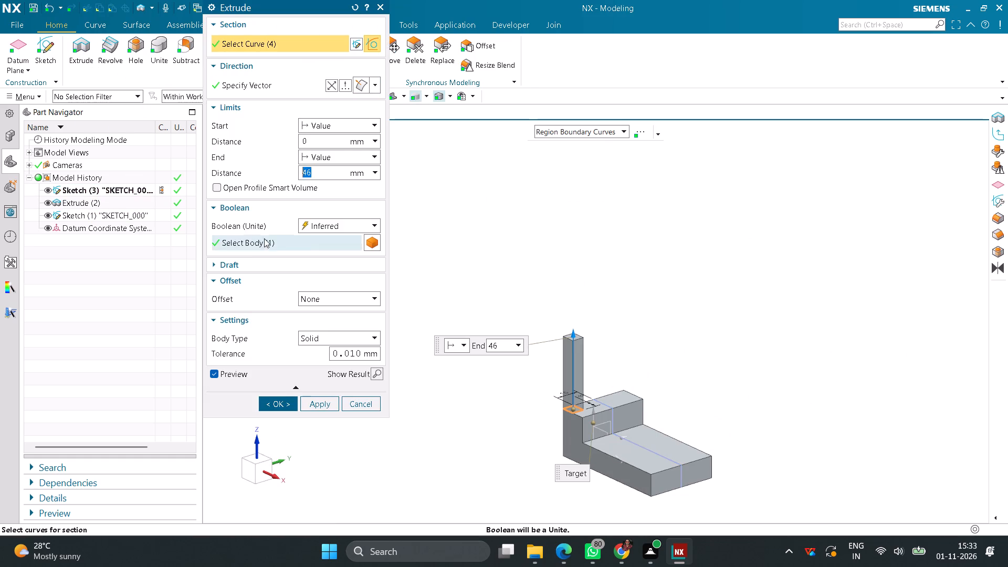
click(334, 88)
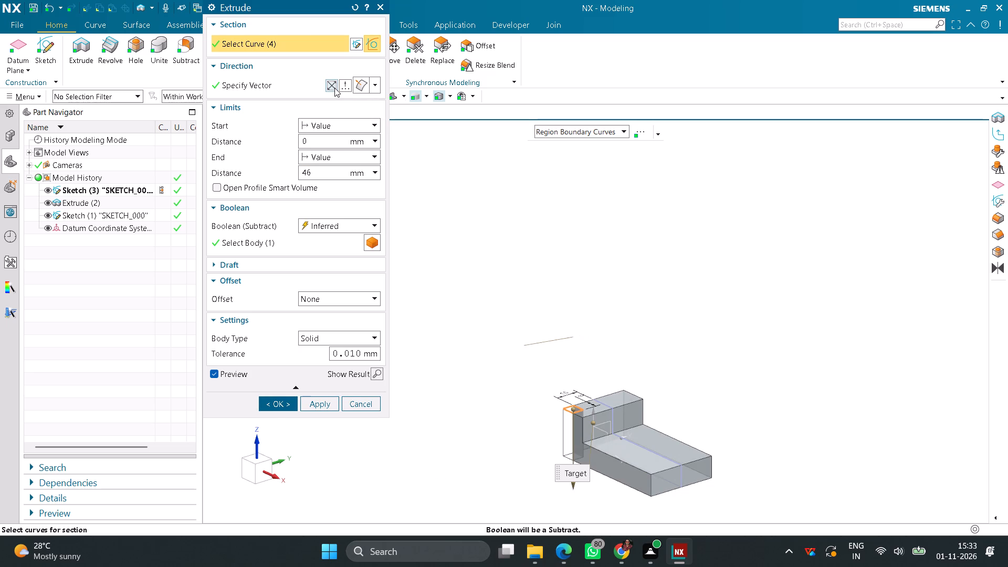
click(277, 408)
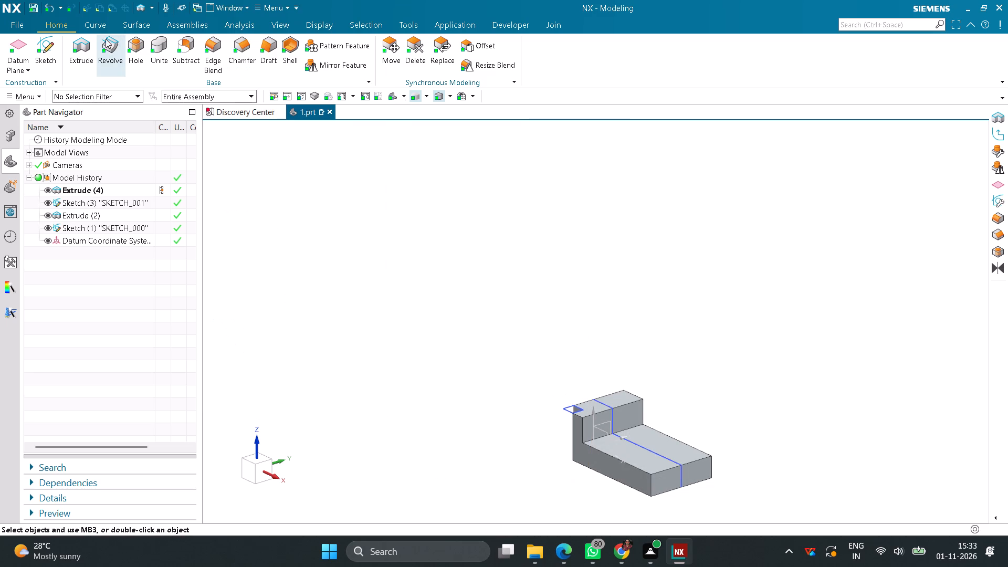
Start a sketch on the raised block's top face and draw a rectangle about 5 mm tall near the corner opposite the notch.
click(47, 51)
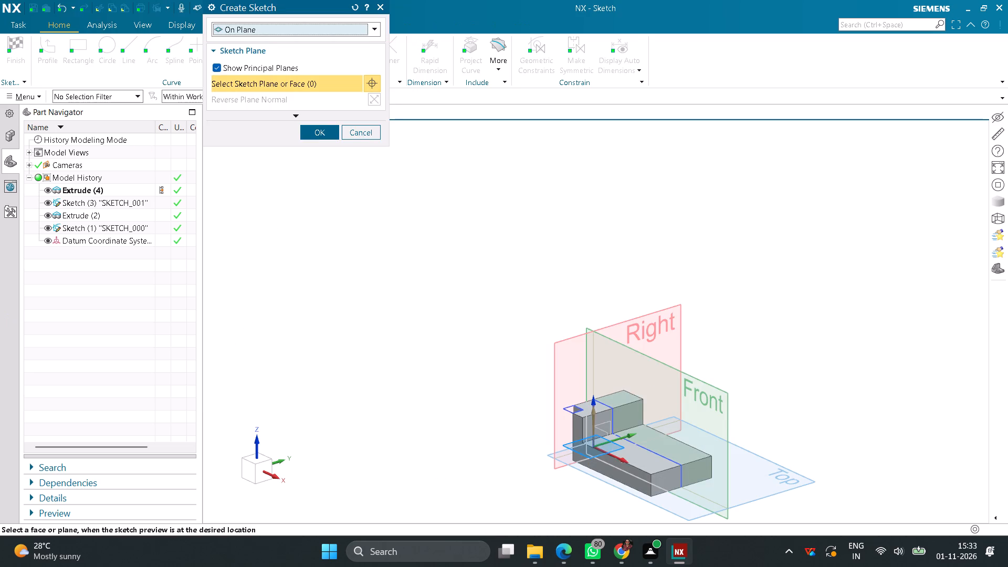
click(622, 400)
click(327, 132)
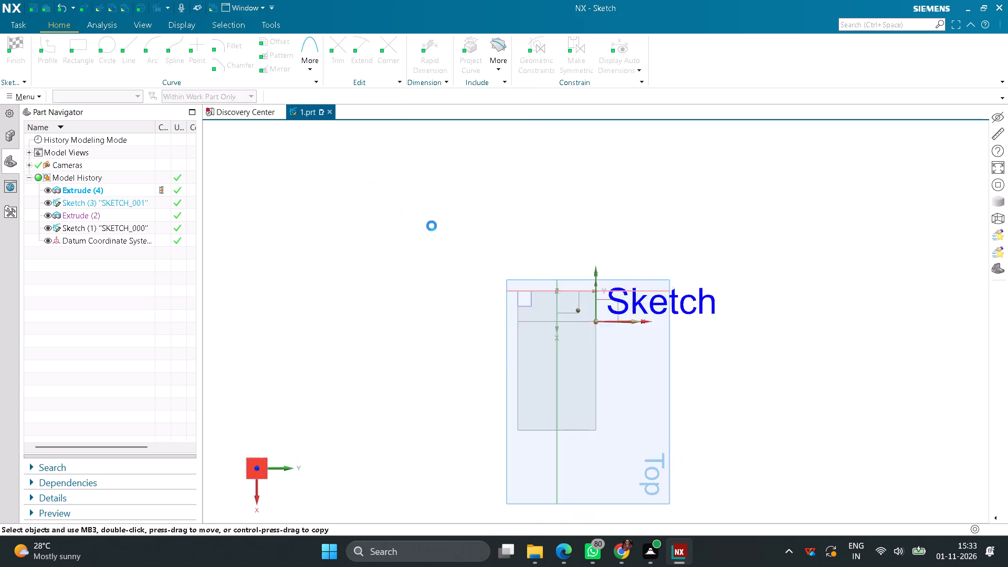
scroll(654, 298, up, 5)
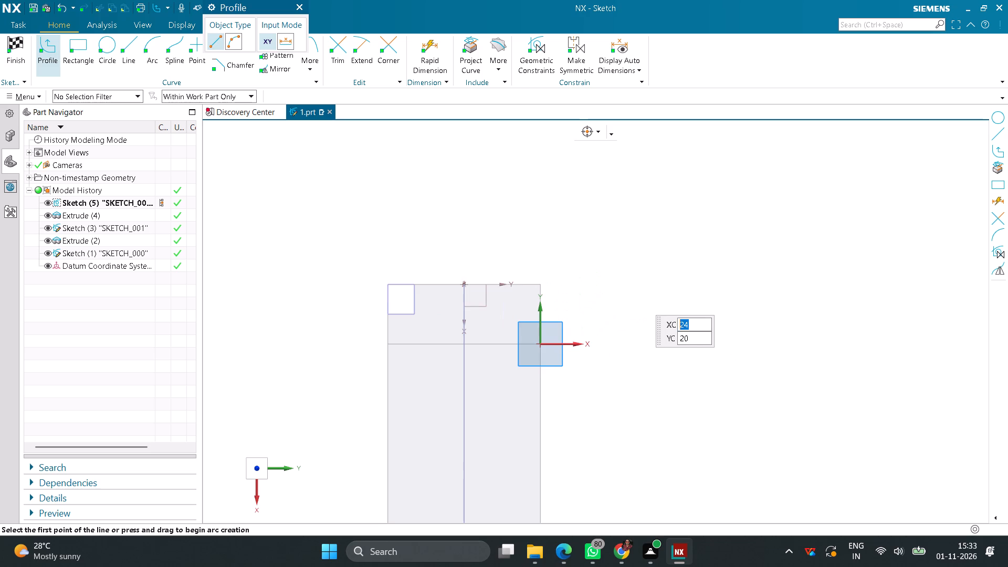
click(74, 50)
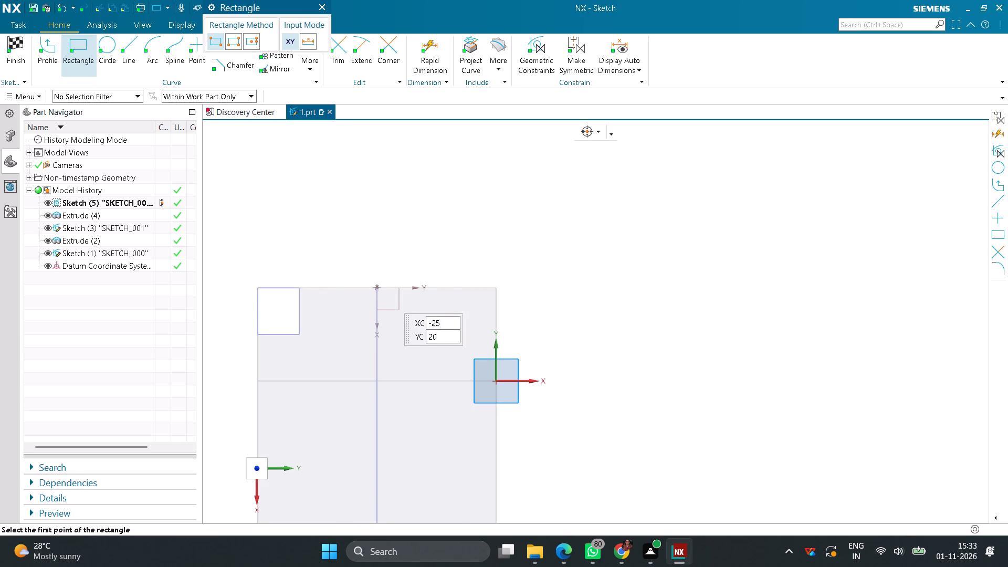
click(453, 299)
click(481, 323)
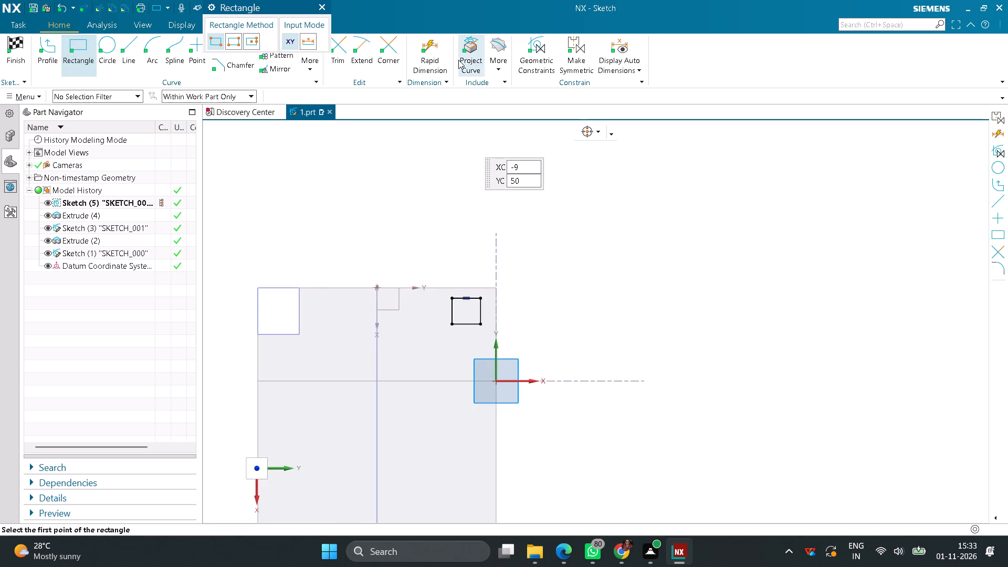
Constrain the midpoint of the new rectangle's outer vertical side to lie on the body's adjacent long side edge.
click(539, 50)
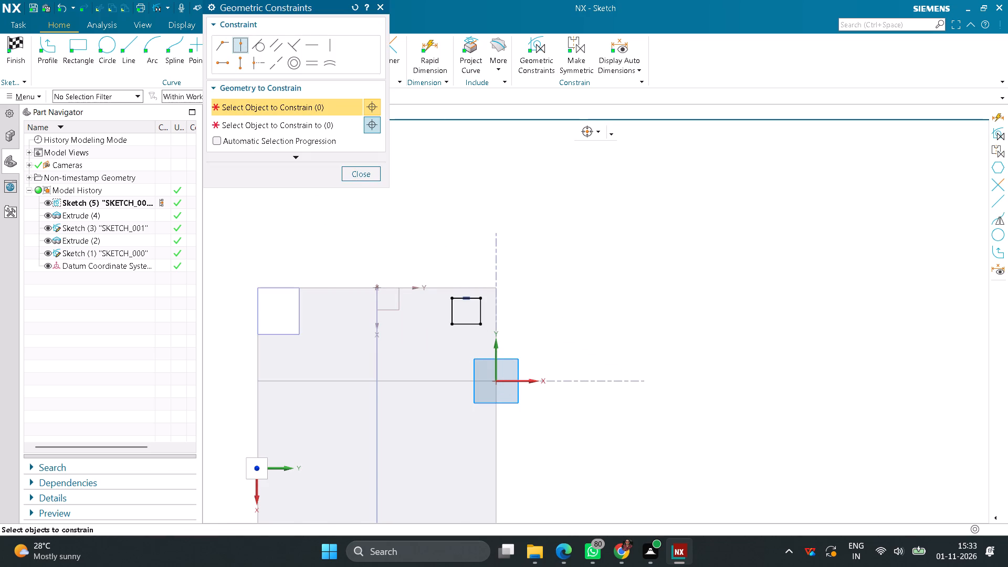
scroll(466, 329, up, 4)
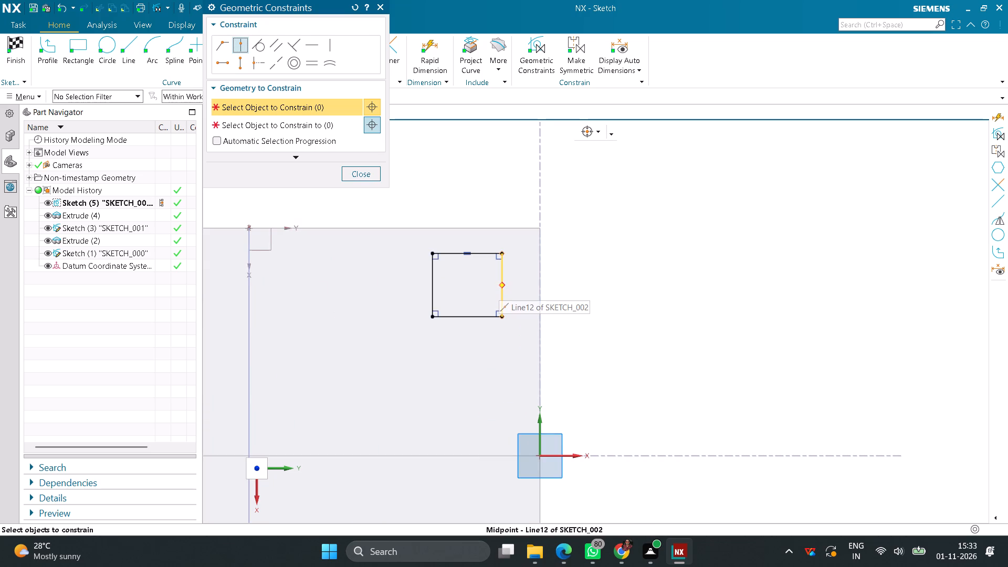
click(502, 283)
click(300, 122)
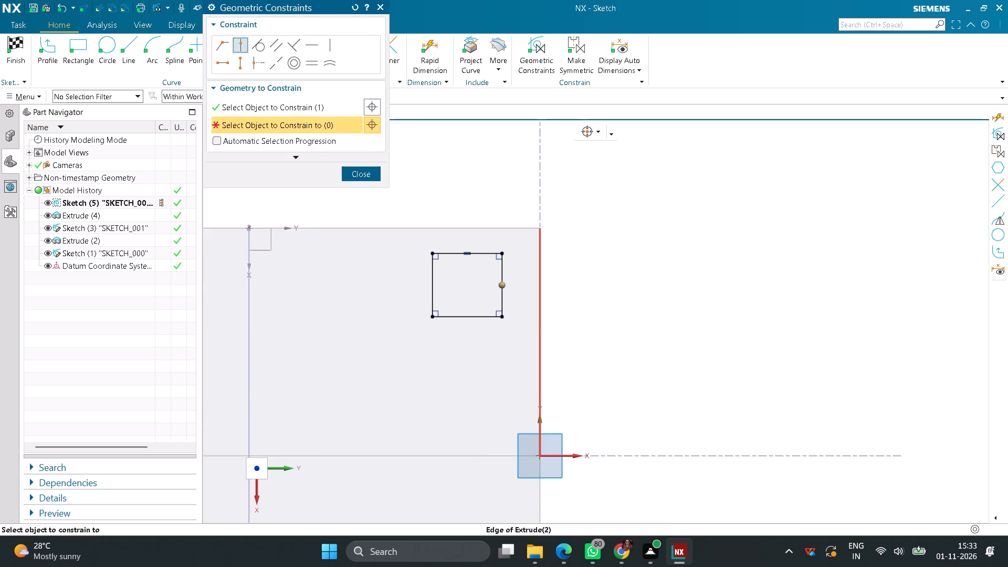
click(542, 302)
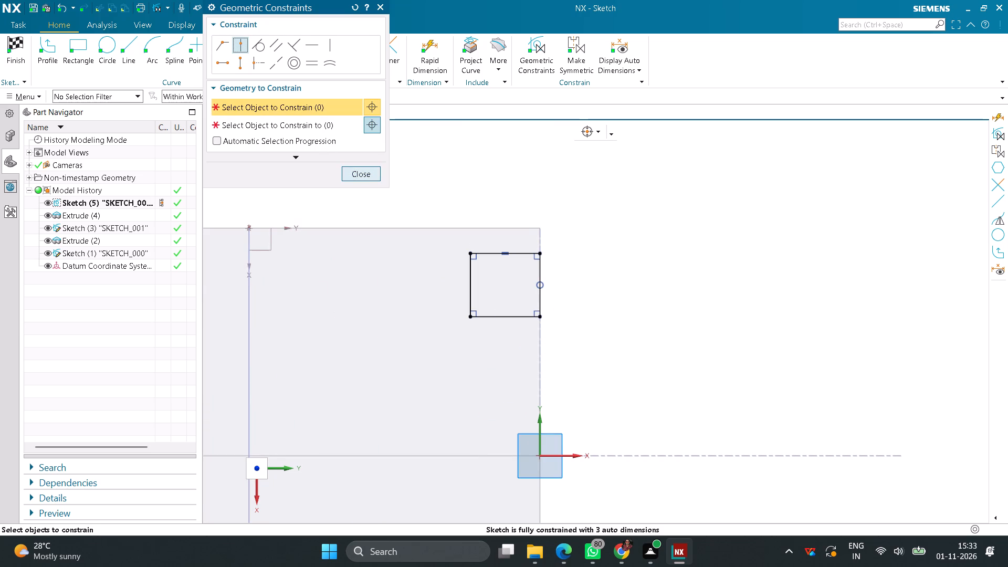
Constrain the midpoint of the rectangle's upper side to lie on the raised block's end edge.
scroll(518, 263, up, 2)
click(500, 248)
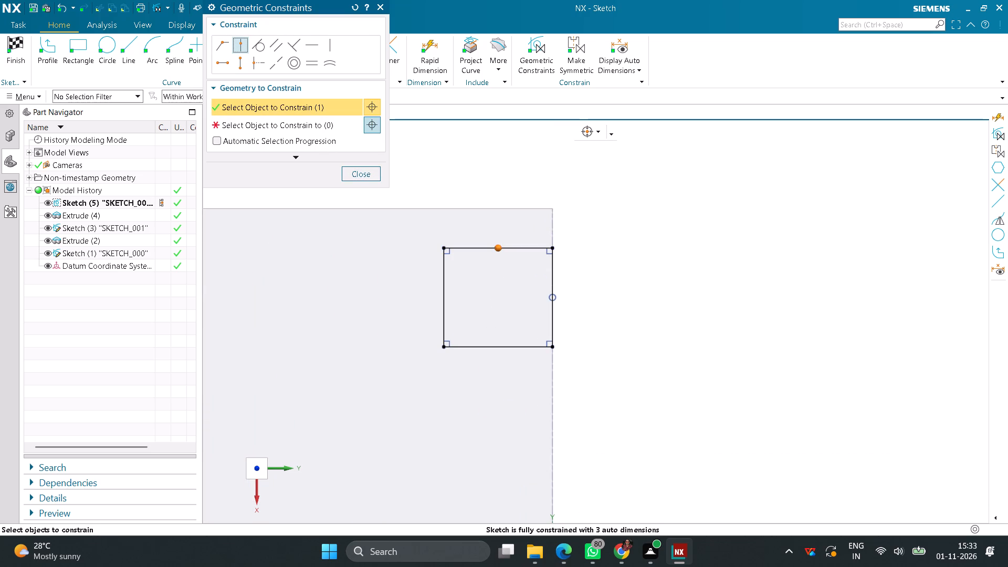
click(309, 131)
click(480, 208)
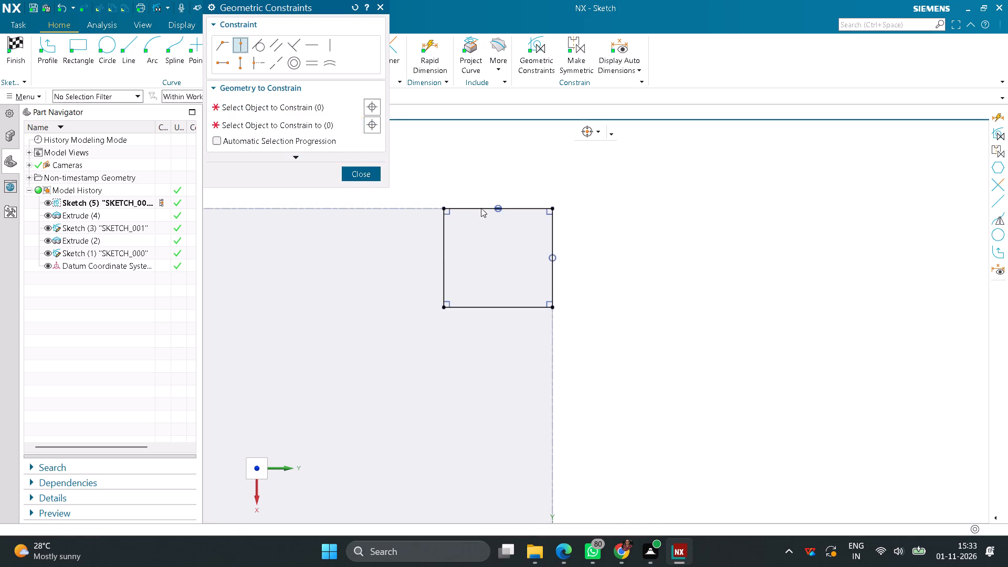
click(358, 176)
scroll(491, 222, down, 6)
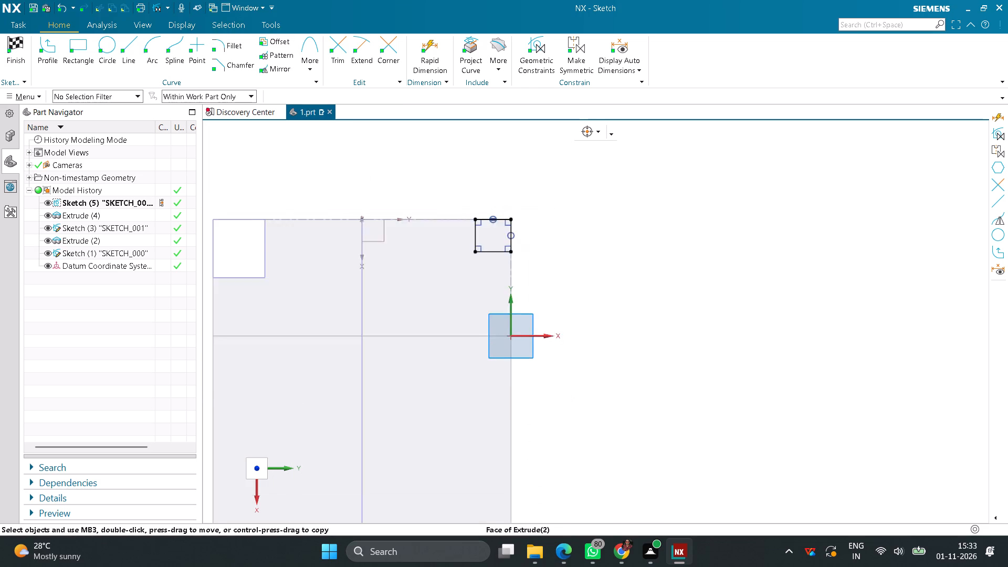
Dimension the rectangle's inner vertical side with Rapid Dimension and set its length to 9 mm.
click(432, 55)
scroll(483, 208, up, 3)
click(473, 248)
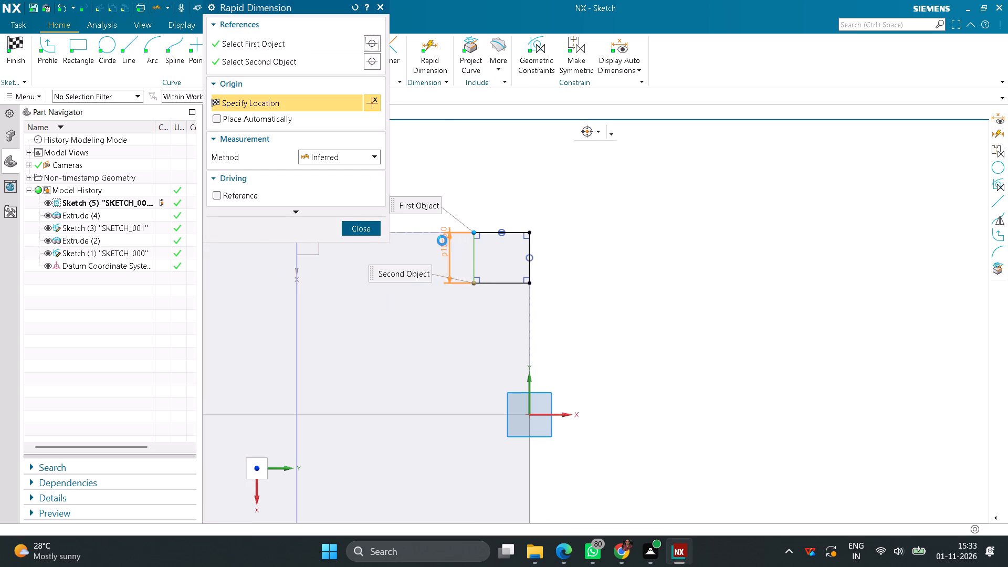
click(453, 174)
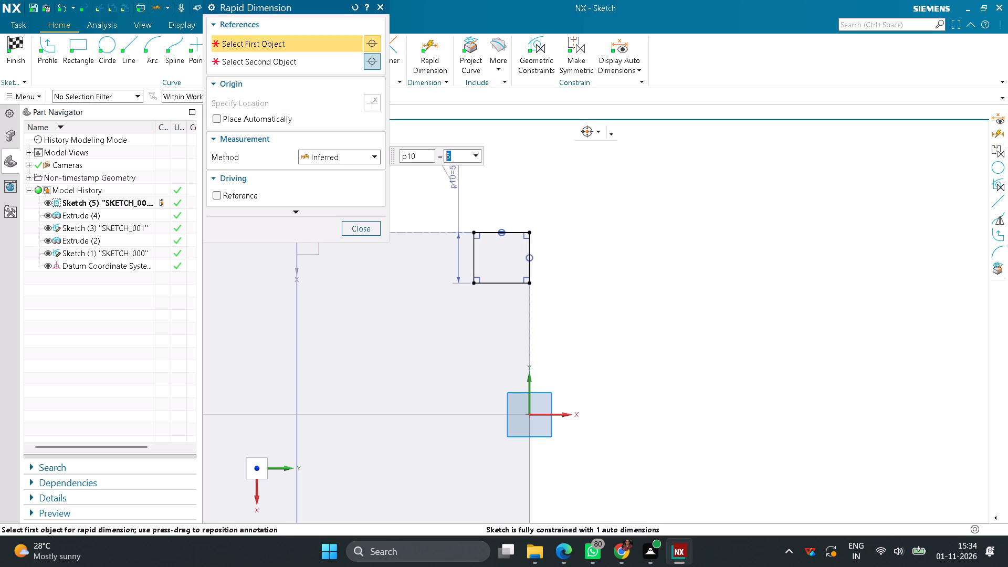
key(9)
key(Return)
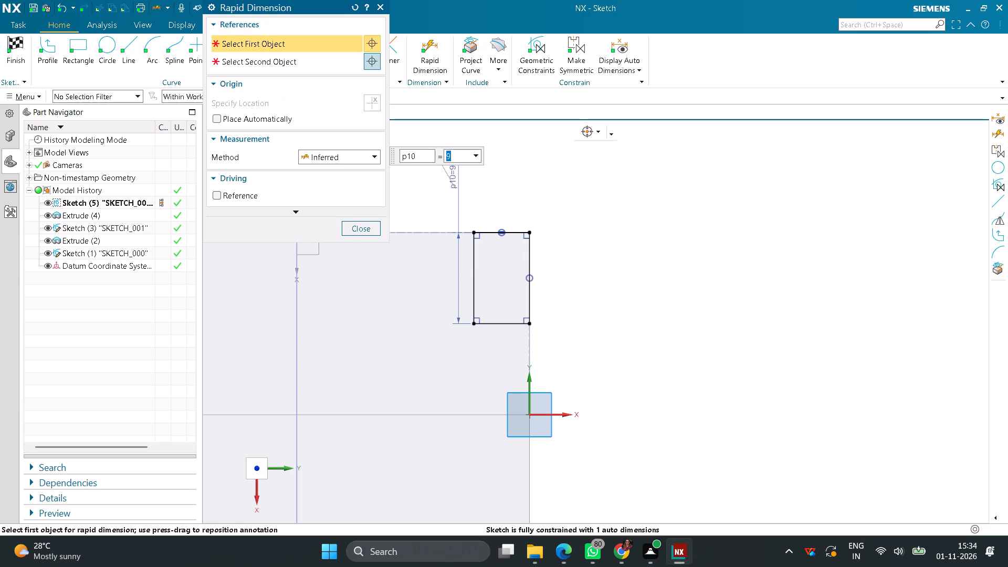
click(376, 229)
scroll(424, 253, down, 4)
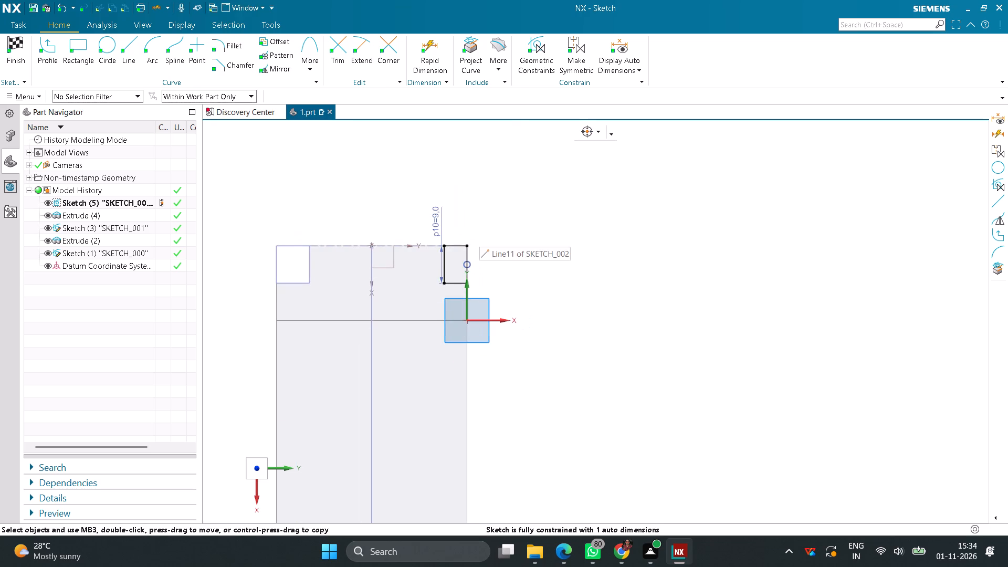
Dimension the distance from the body's centreline to the rectangle's inner vertical side, set it to 15 mm, and finish the sketch.
click(444, 55)
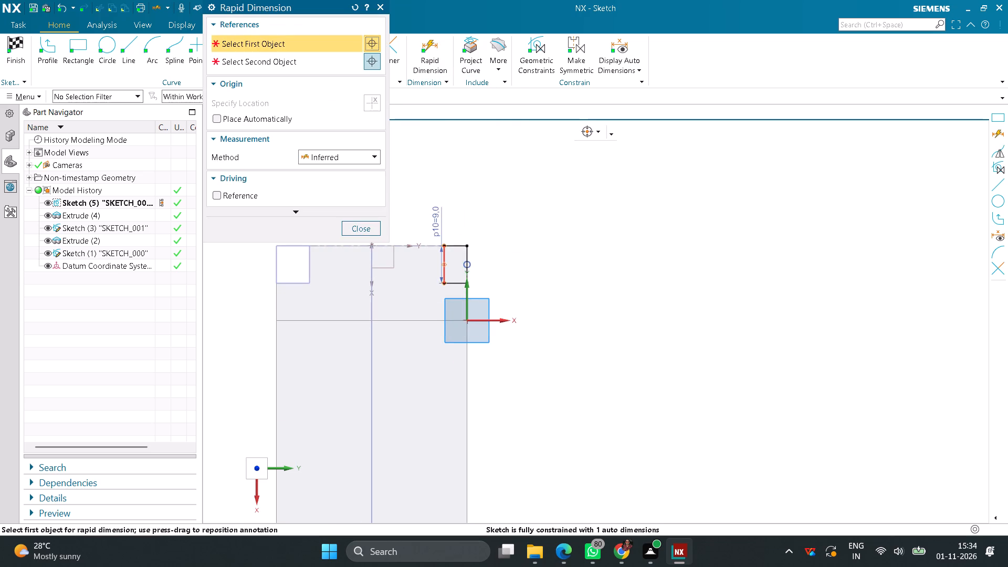
click(446, 258)
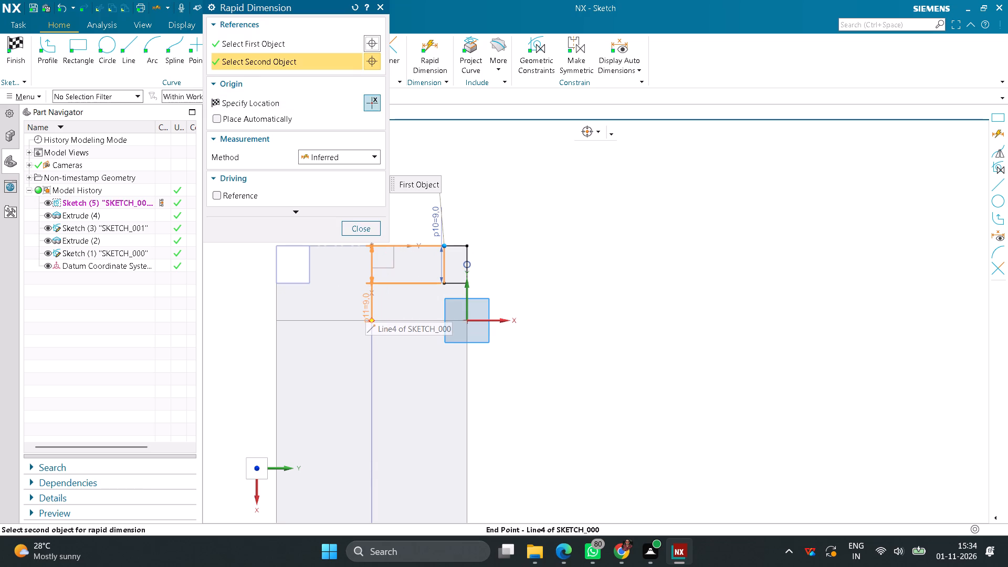
click(369, 307)
click(472, 177)
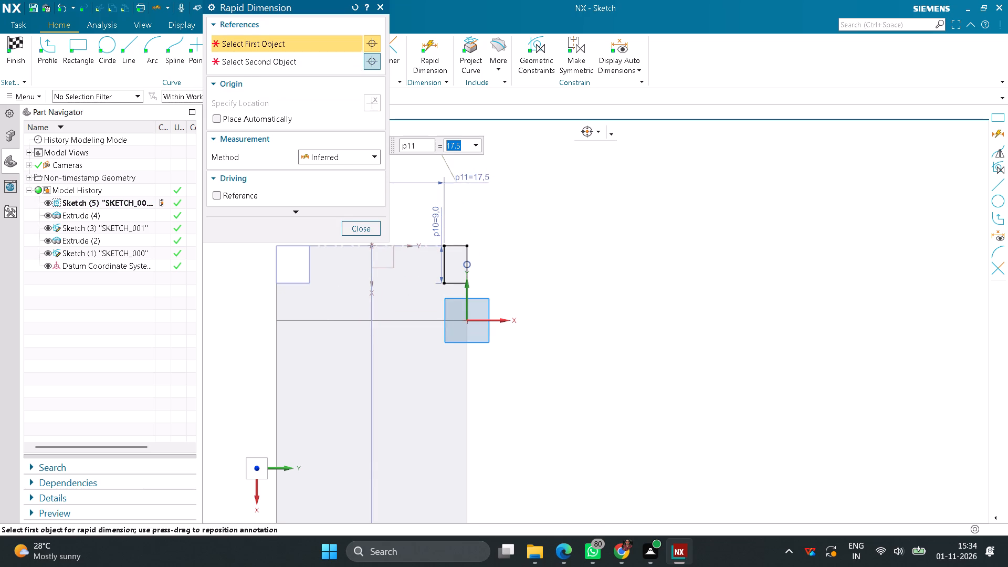
text(15)
key(Return)
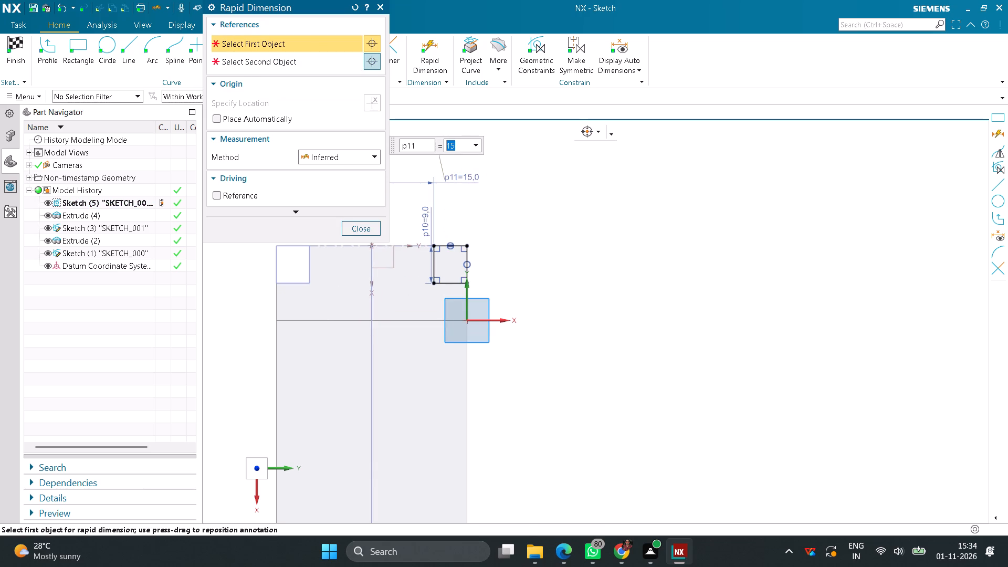
click(377, 232)
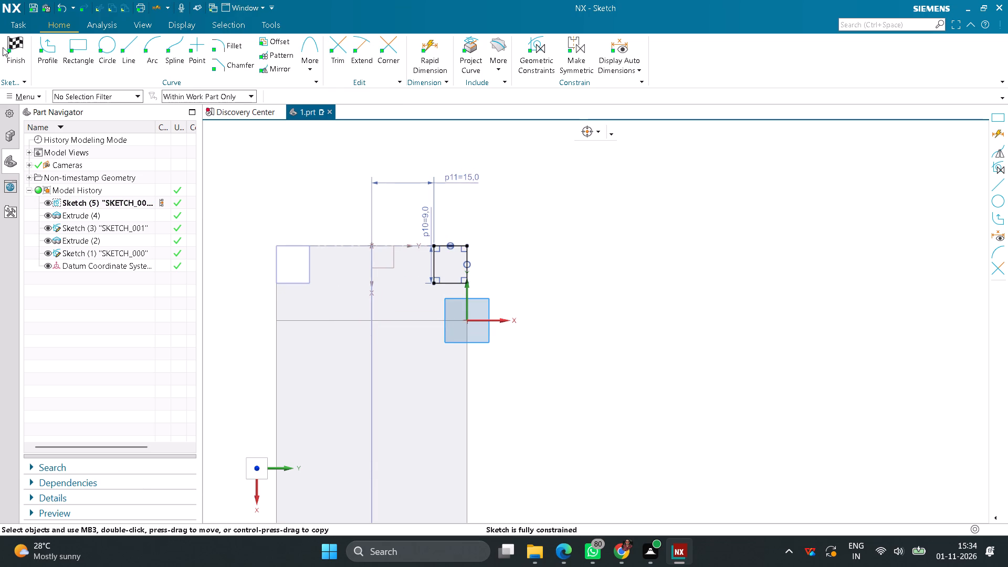
click(9, 47)
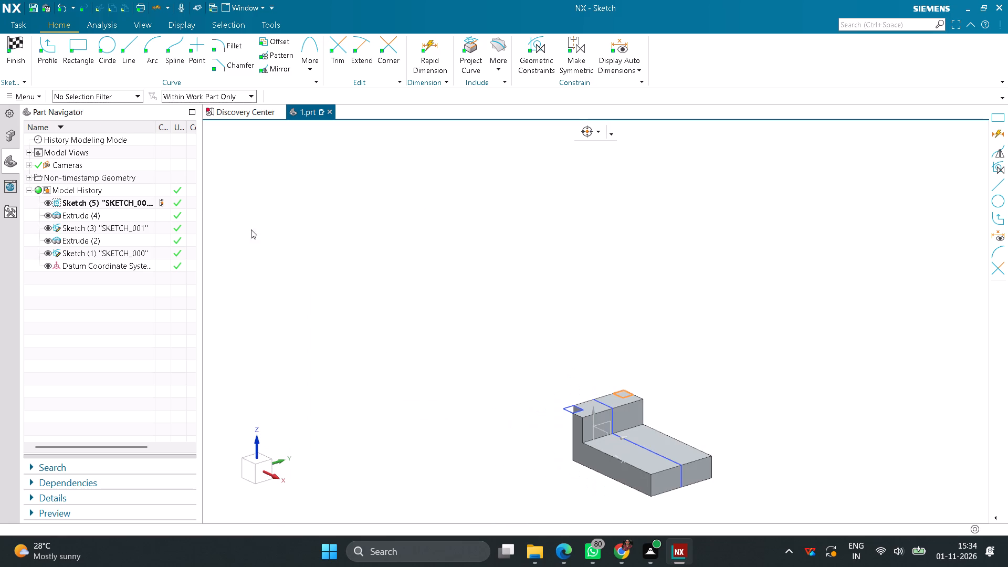
Extrude the second corner rectangle 46 mm in the reversed direction, down through the raised block, subtracting it from the body.
click(89, 53)
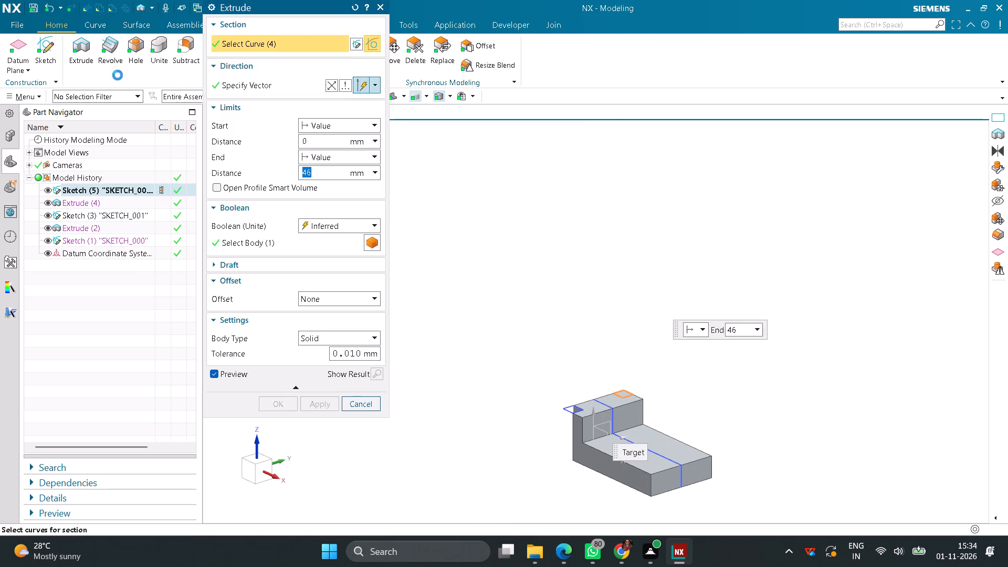
click(333, 86)
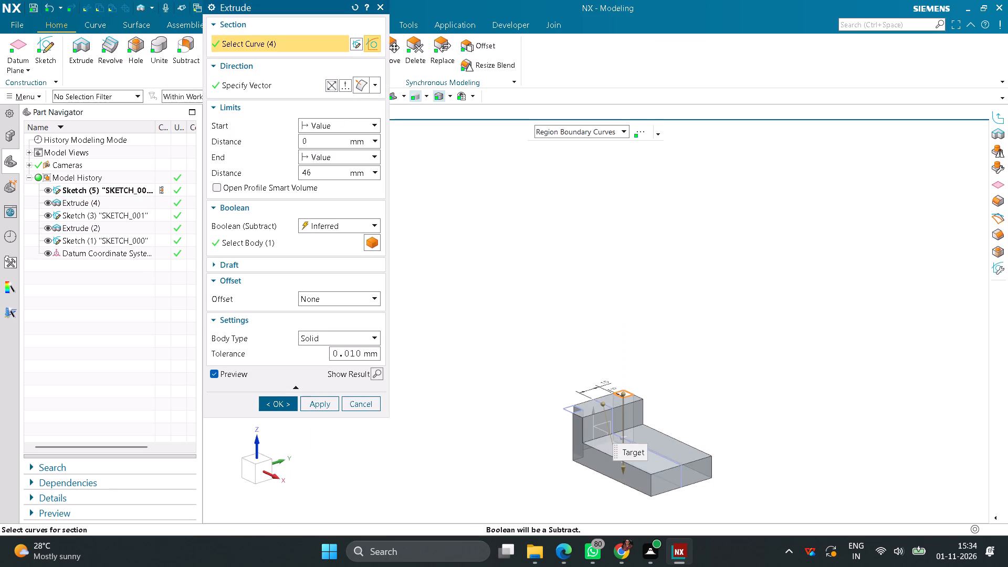
click(274, 401)
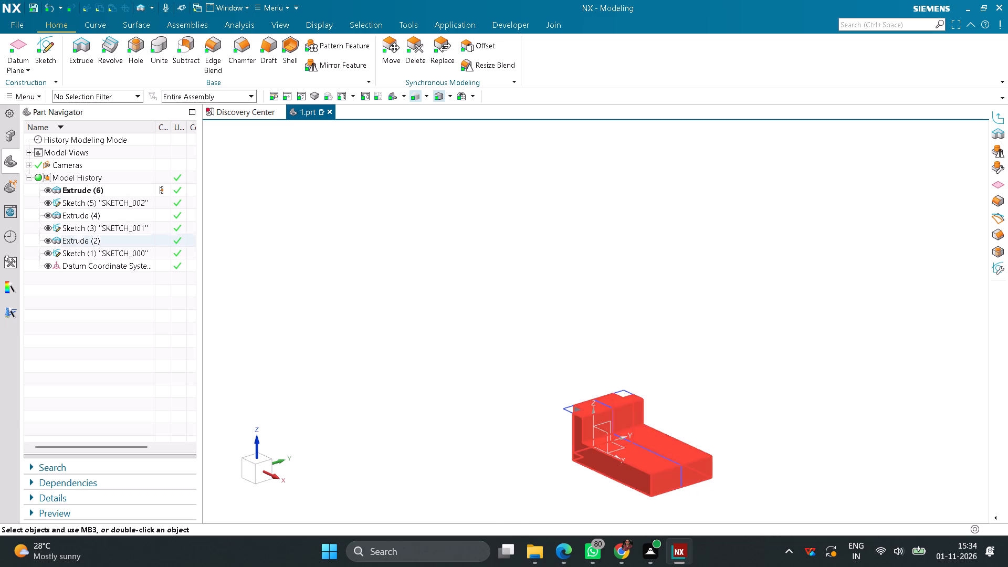
Start a sketch on the raised block's inner vertical face and draw a slanted line from its top edge to the side edge, ending about 8 mm down.
click(56, 50)
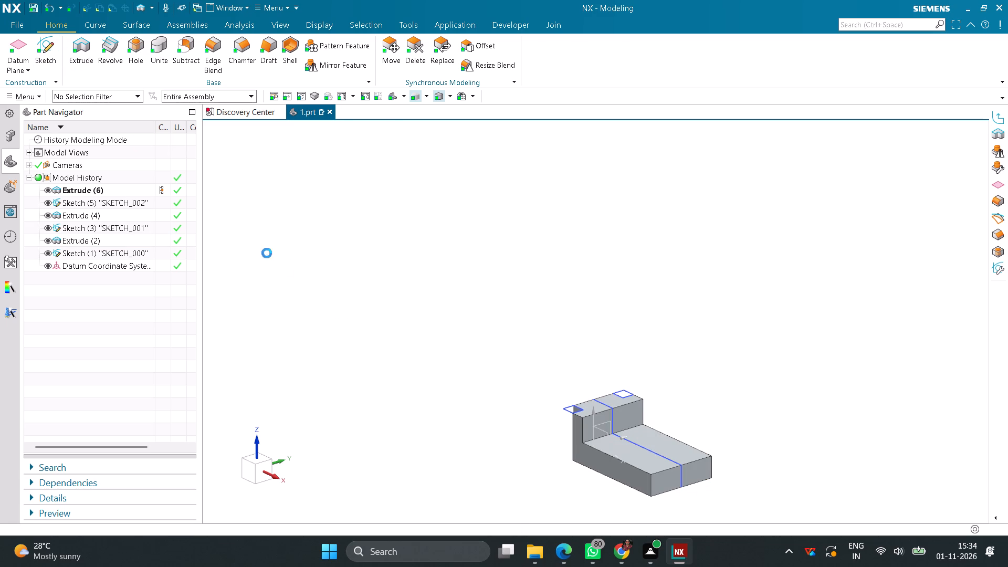
click(627, 413)
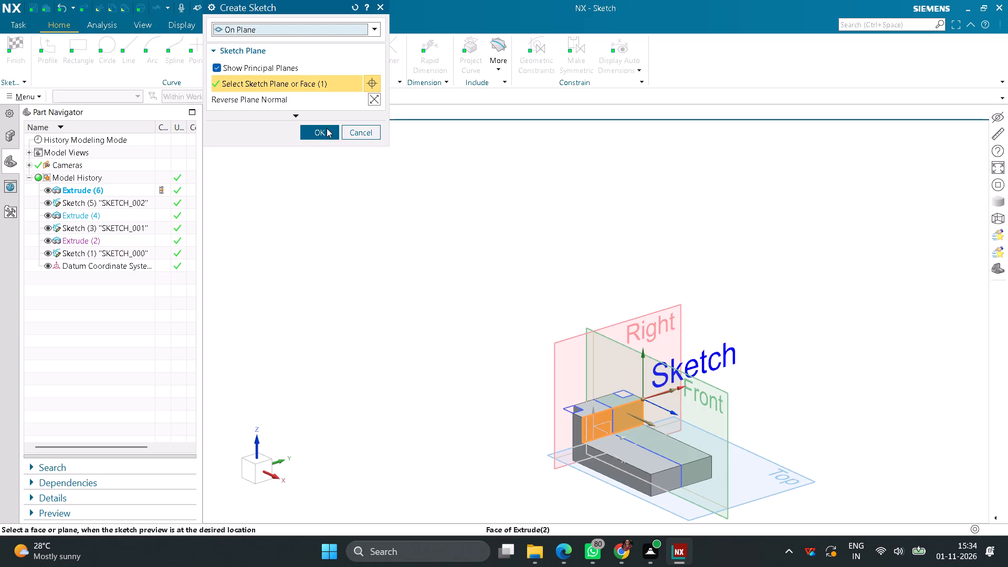
click(327, 128)
scroll(556, 321, up, 5)
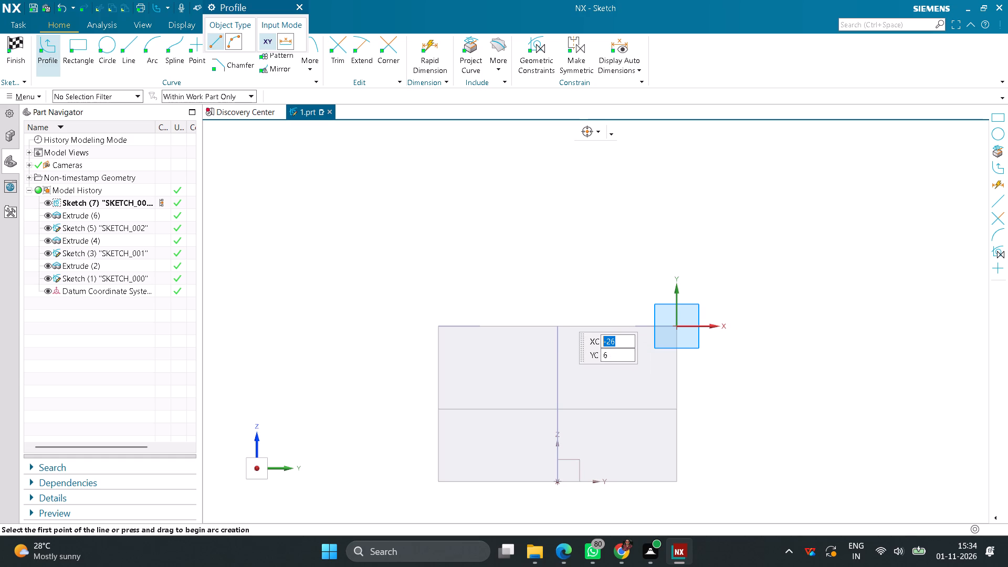
click(135, 47)
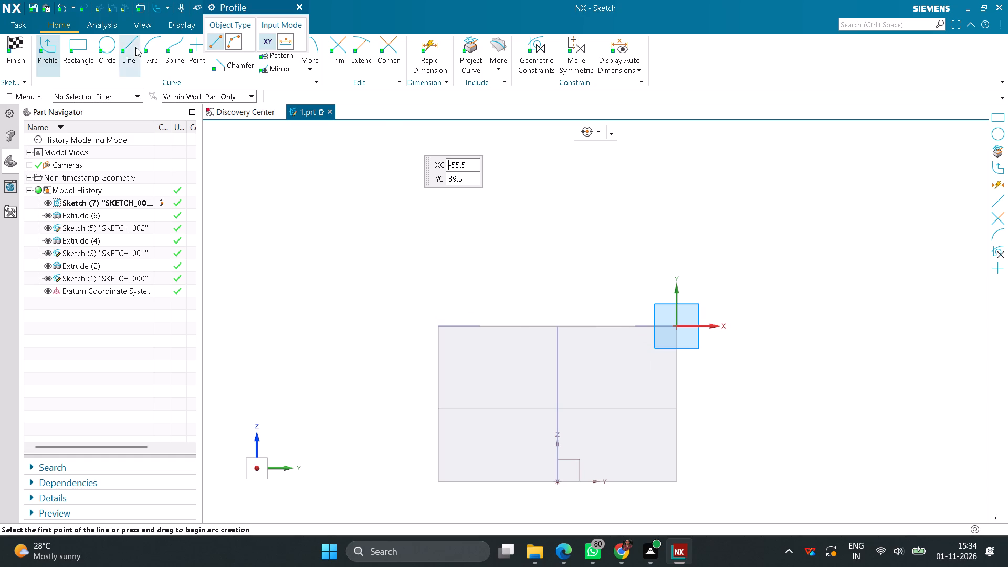
click(508, 325)
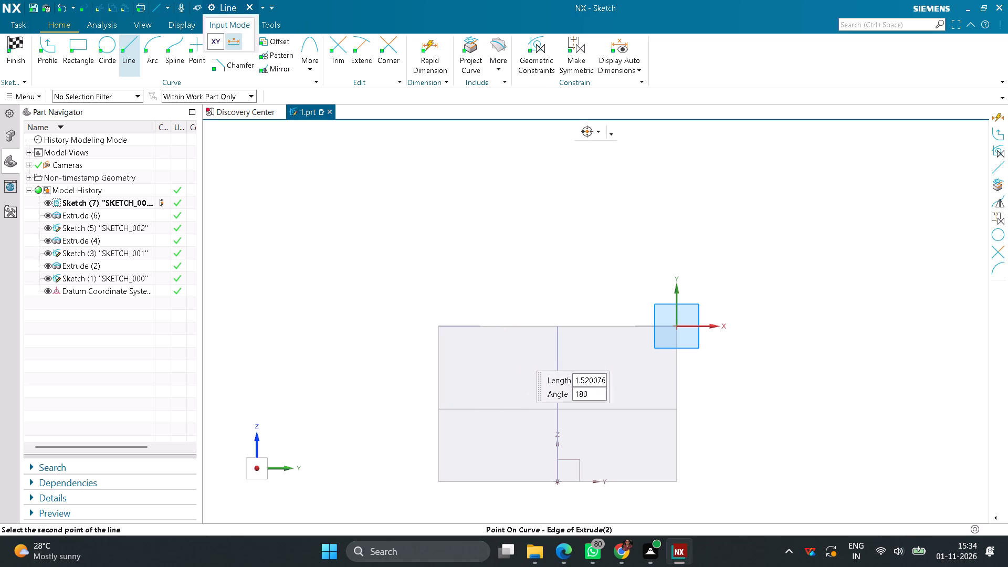
click(439, 365)
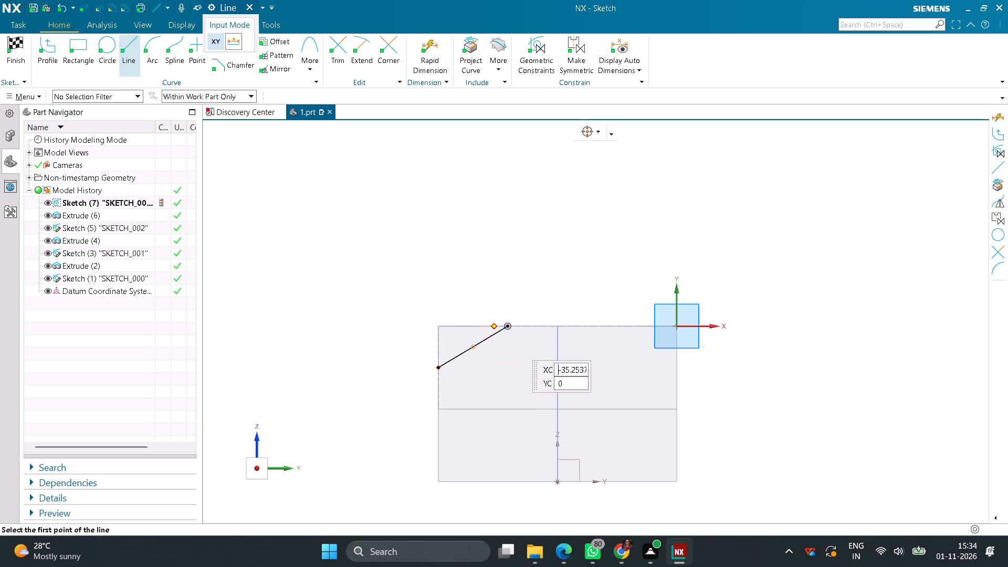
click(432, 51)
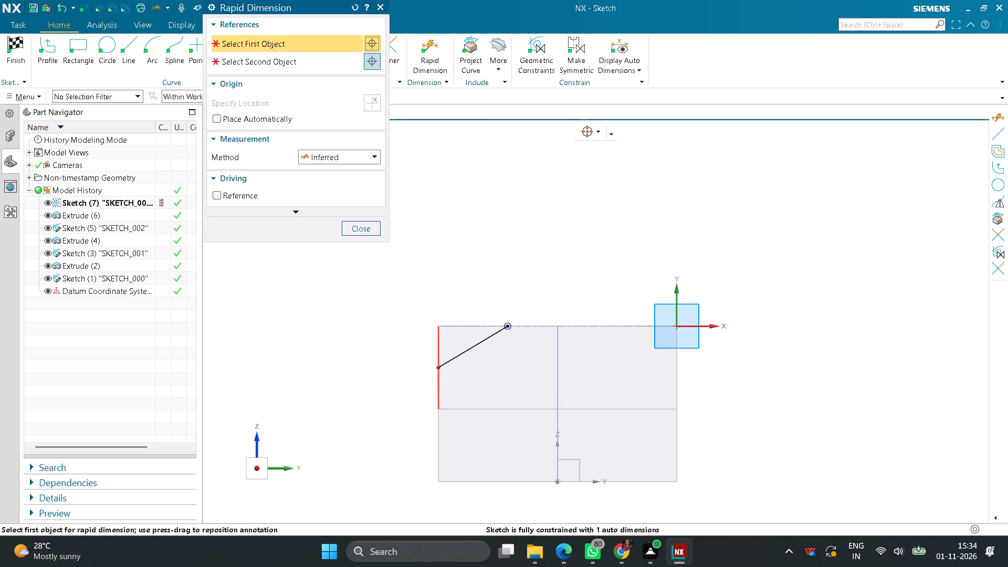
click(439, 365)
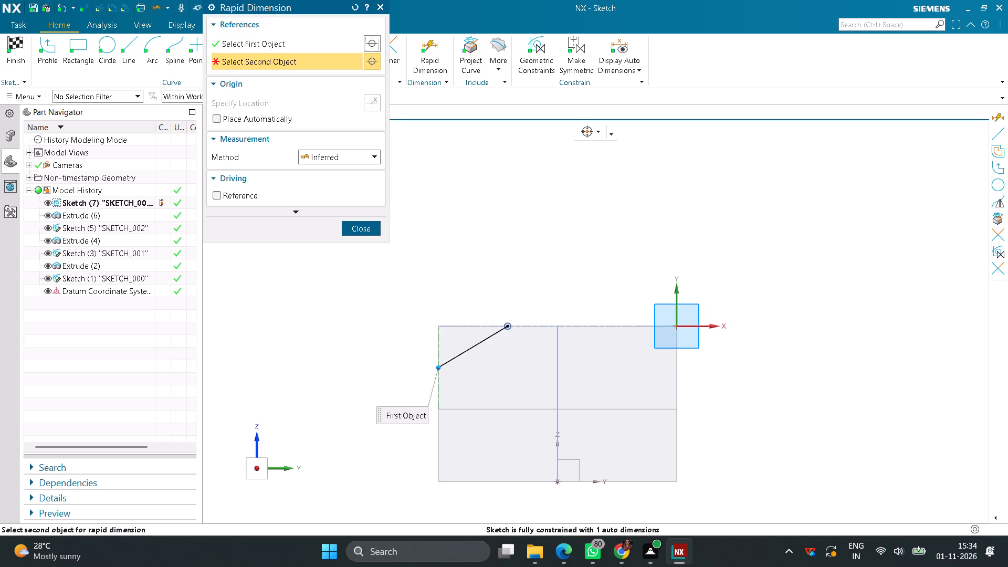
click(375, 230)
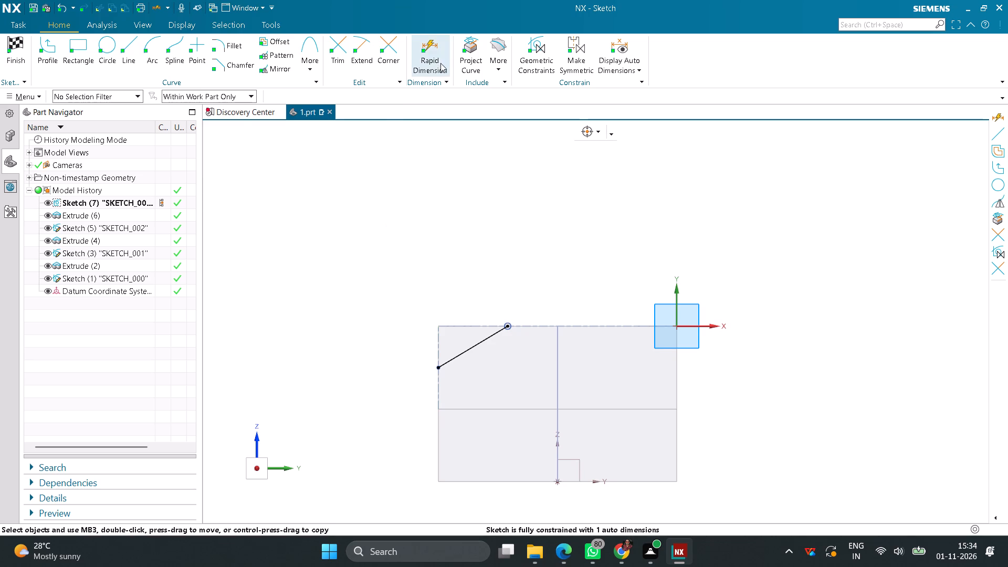
Dimension the vertical distance from the slanted line's lower endpoint to the block's top edge and set it to 7 mm.
click(434, 59)
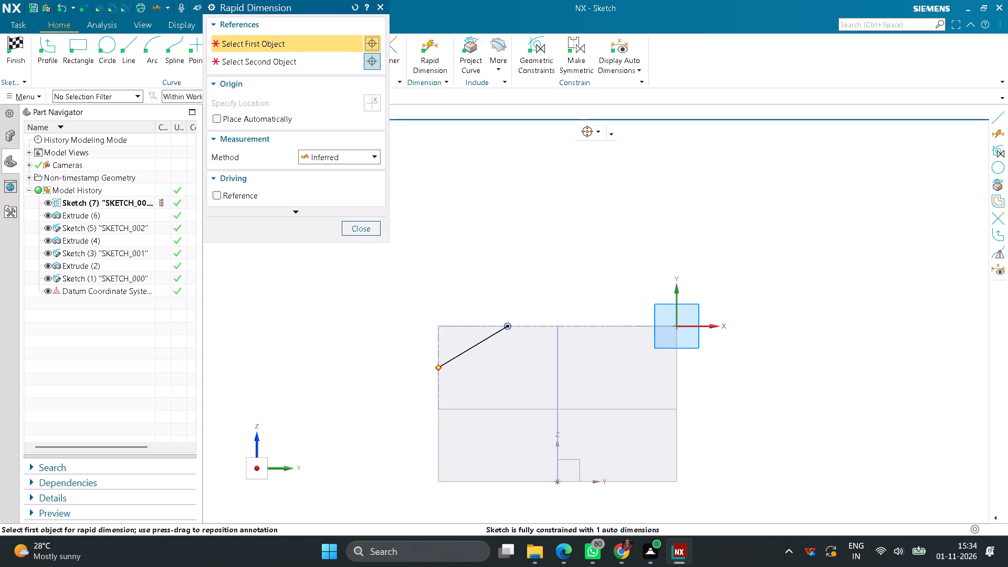
click(436, 369)
click(460, 327)
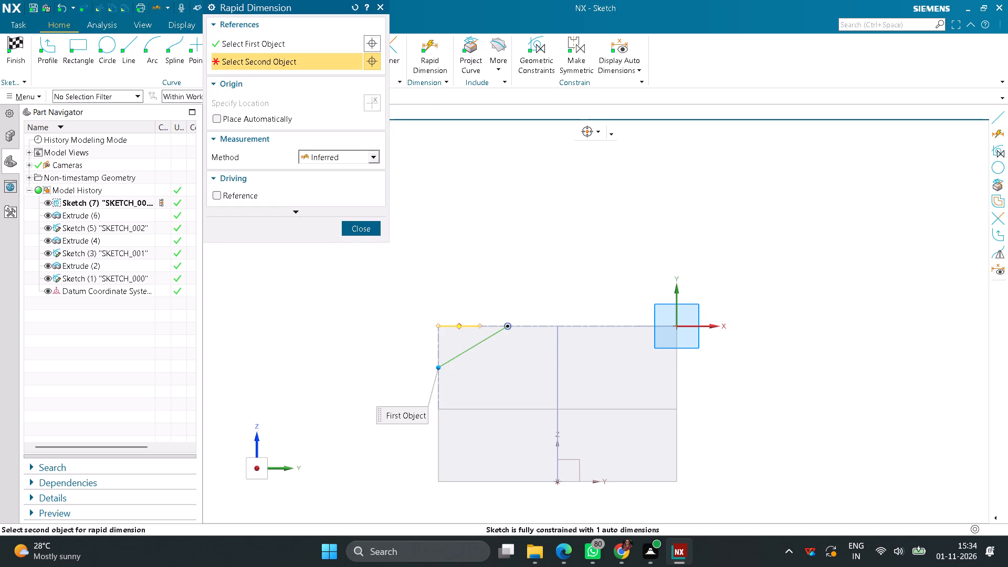
click(406, 357)
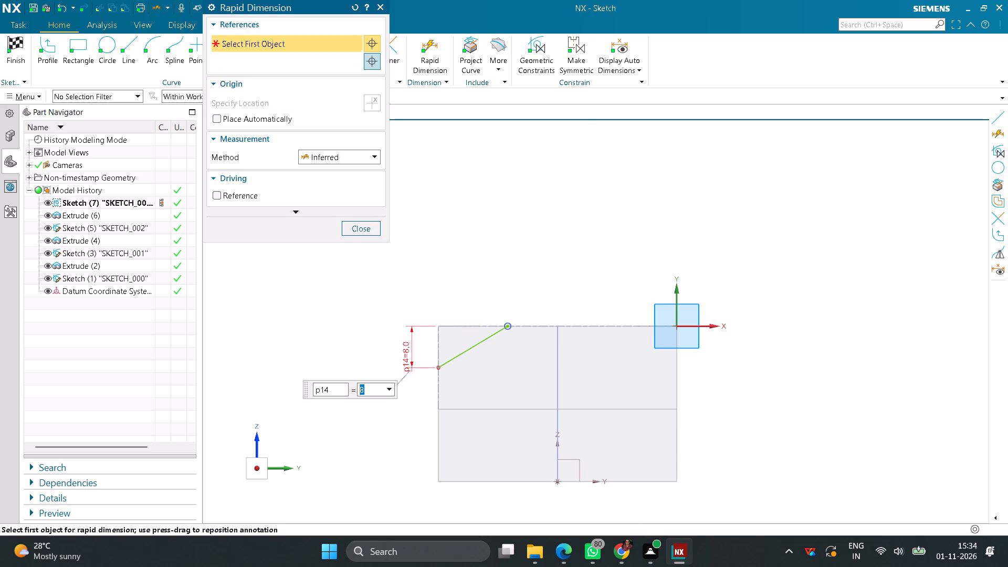
key(7)
key(Return)
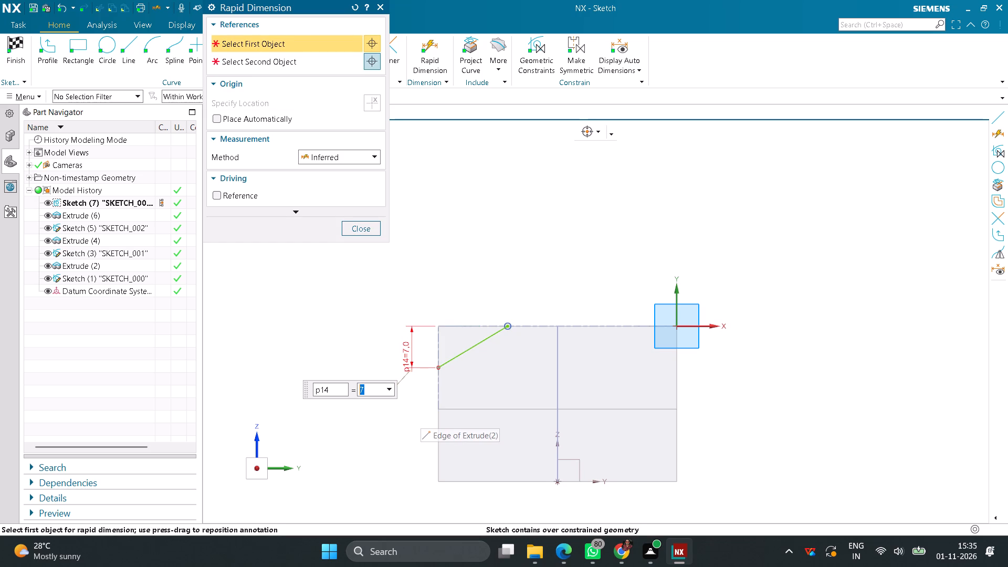
click(369, 230)
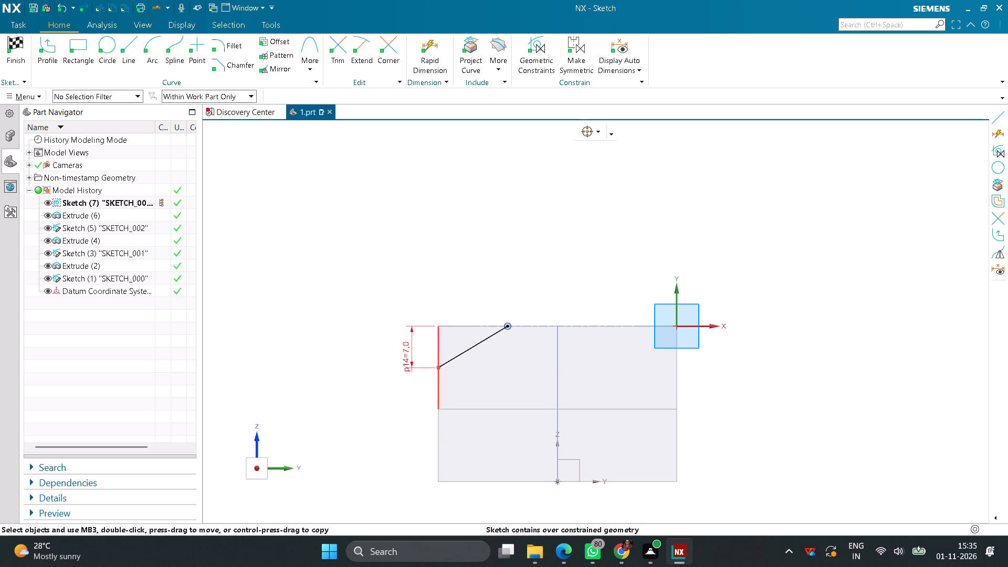
Delete the midpoint constraint that ties the slanted line's lower endpoint to the block's side edge.
right_click(439, 365)
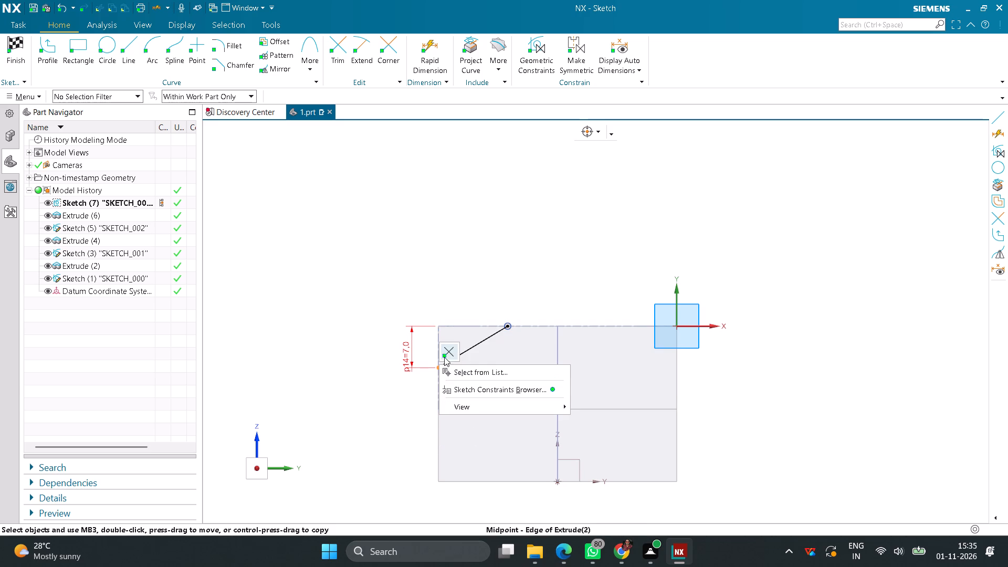
click(445, 355)
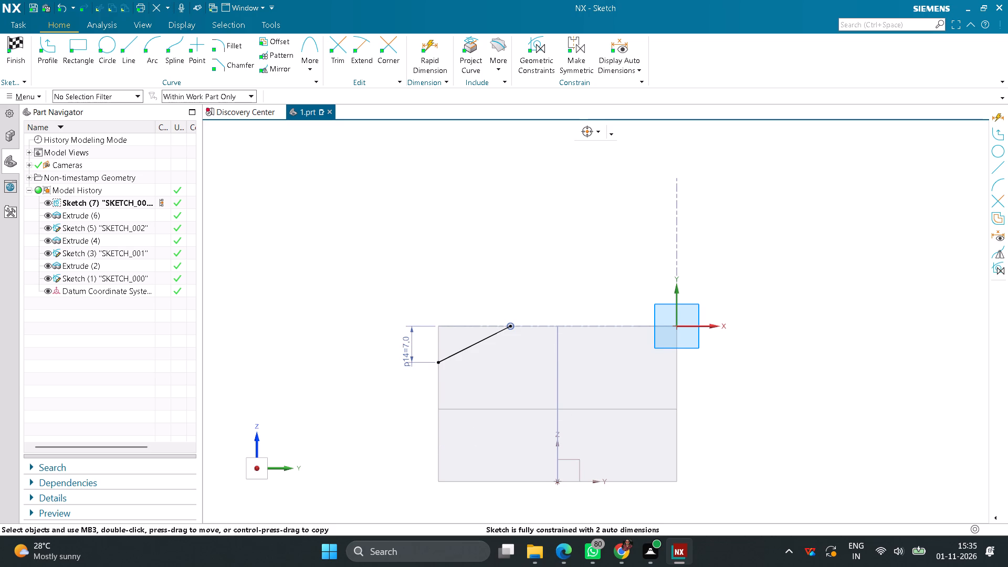
Dimension the horizontal distance from the slanted line's upper endpoint to the body's centreline and set it to 7 mm.
click(432, 63)
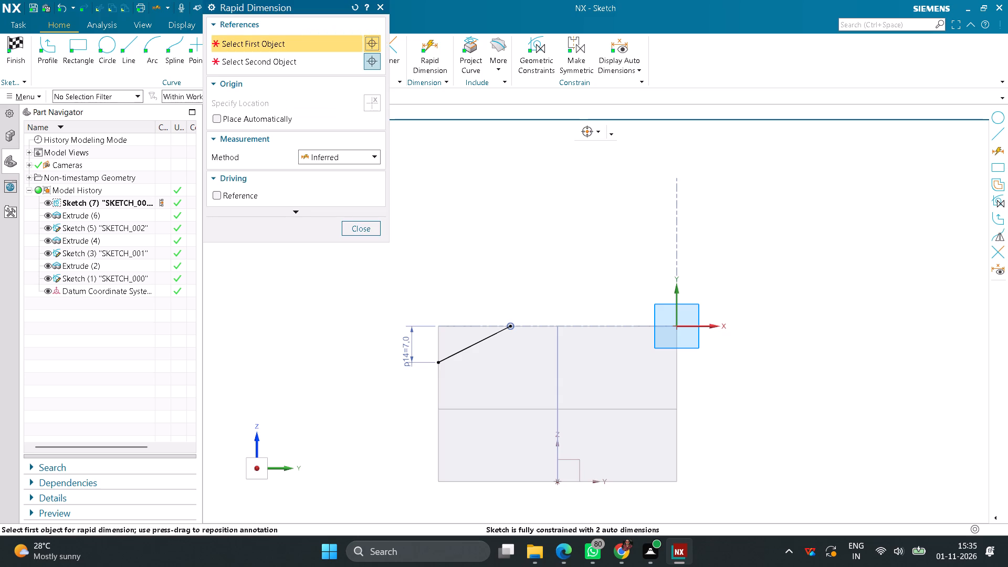
scroll(518, 318, up, 2)
click(508, 329)
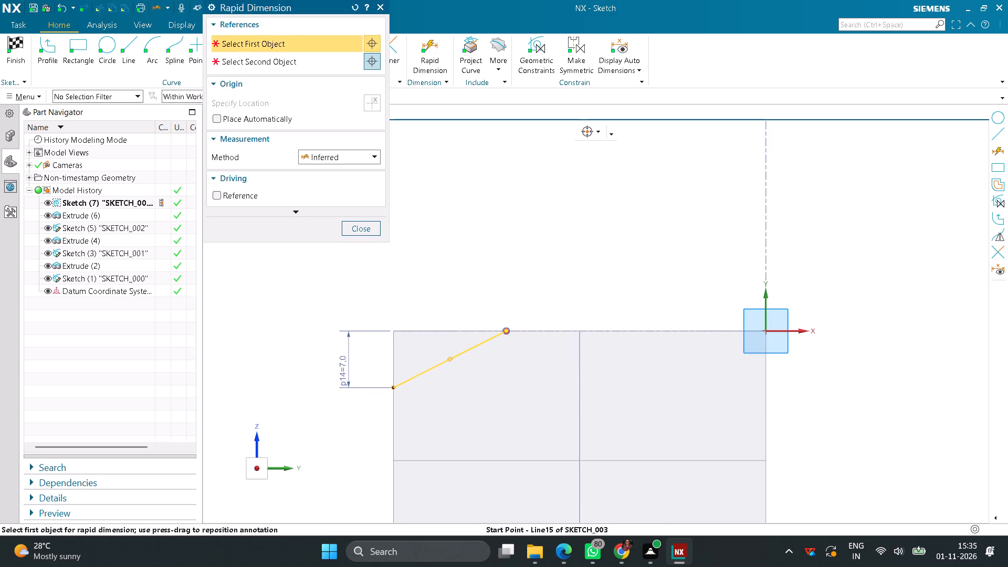
click(580, 361)
click(535, 278)
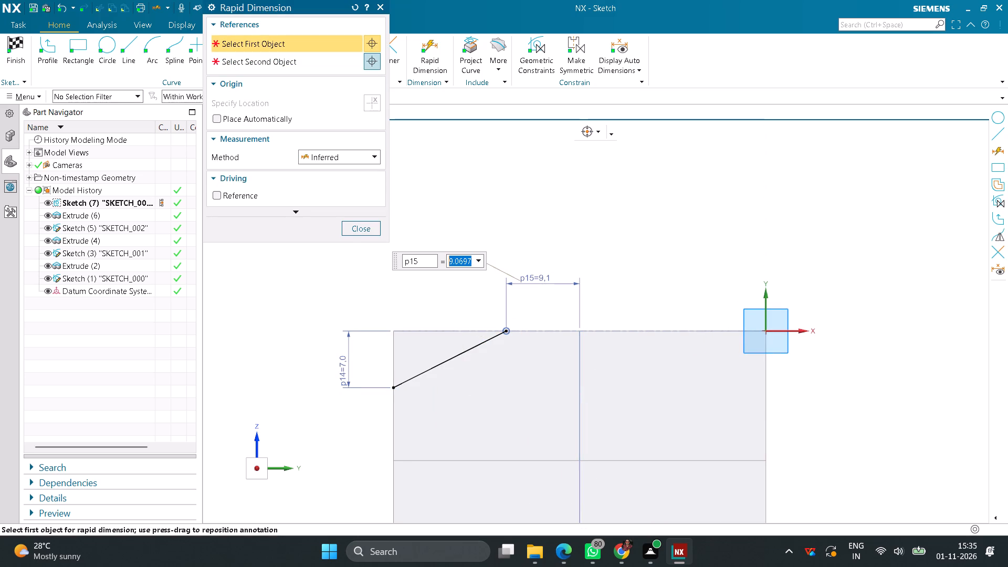
key(7)
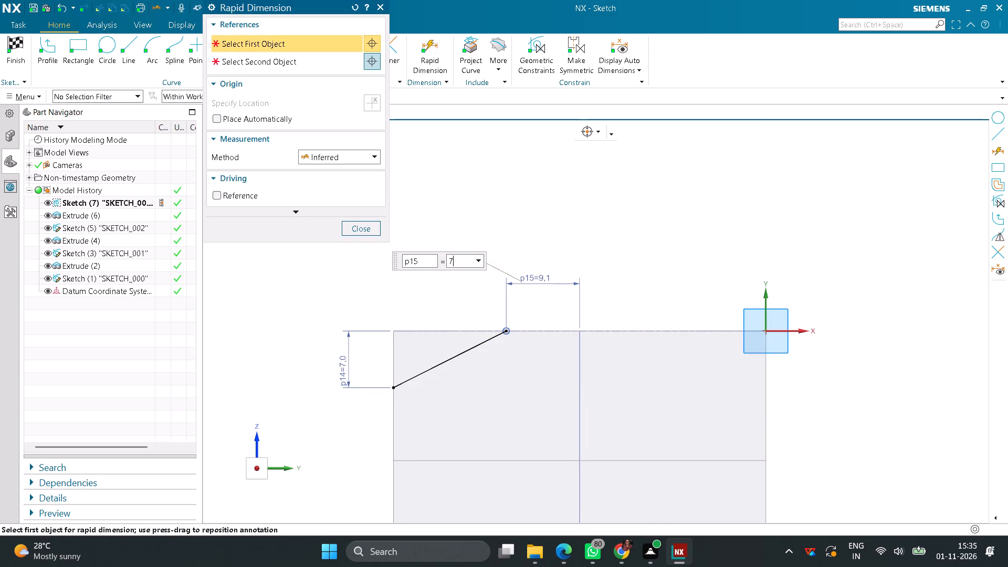
key(Return)
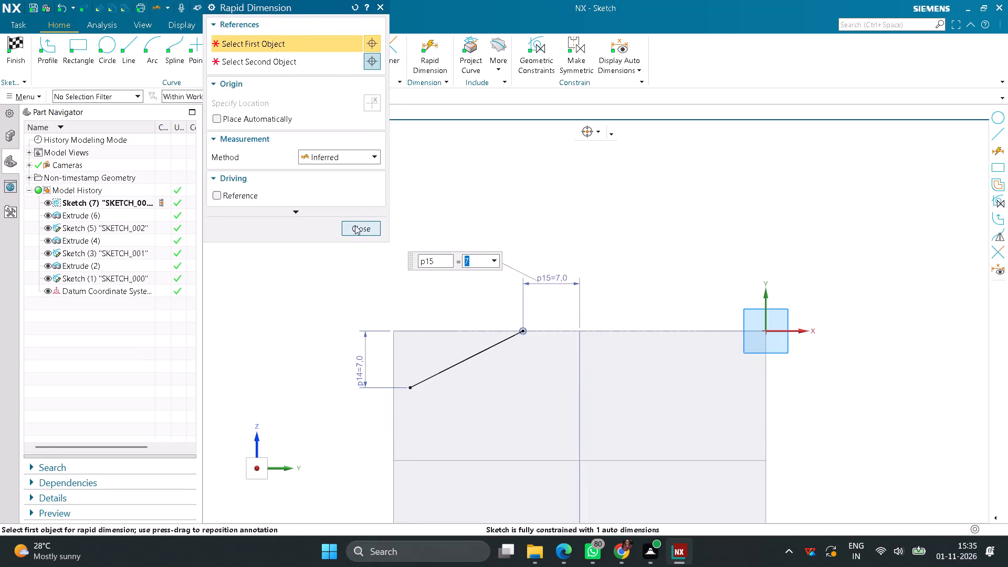
click(355, 225)
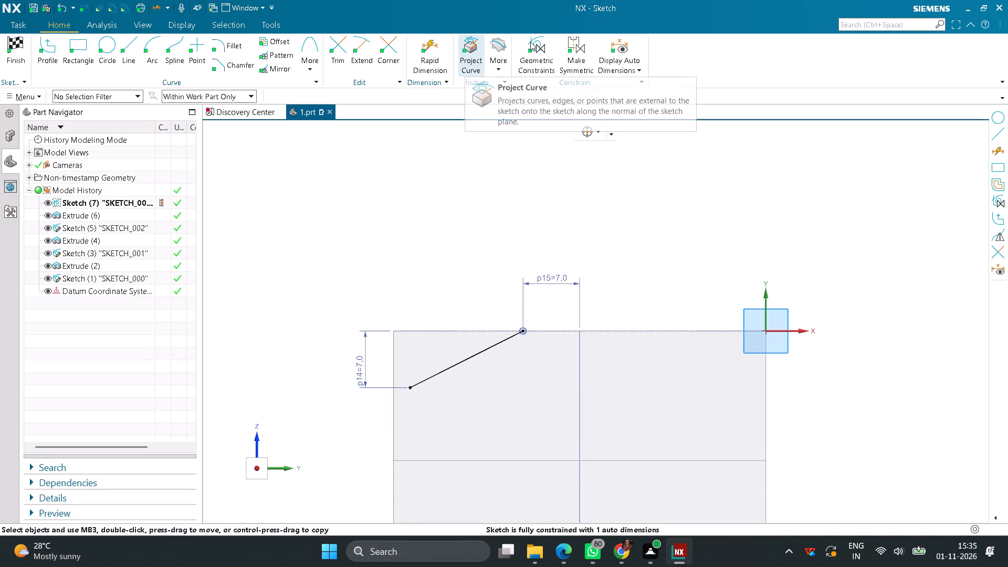
Constrain the slanted line's lower endpoint to lie on the block's side edge with a Point on Curve constraint.
click(535, 51)
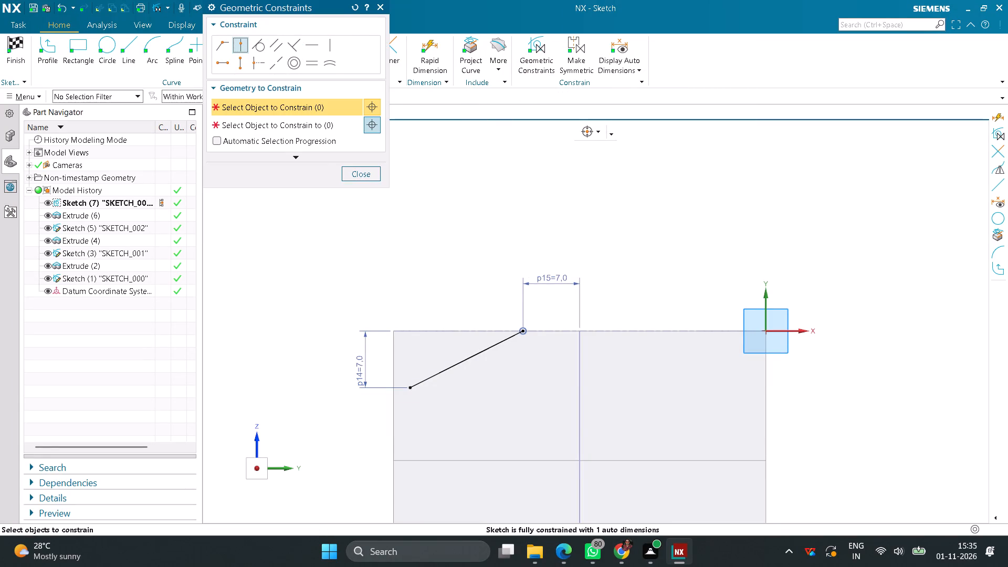
click(410, 387)
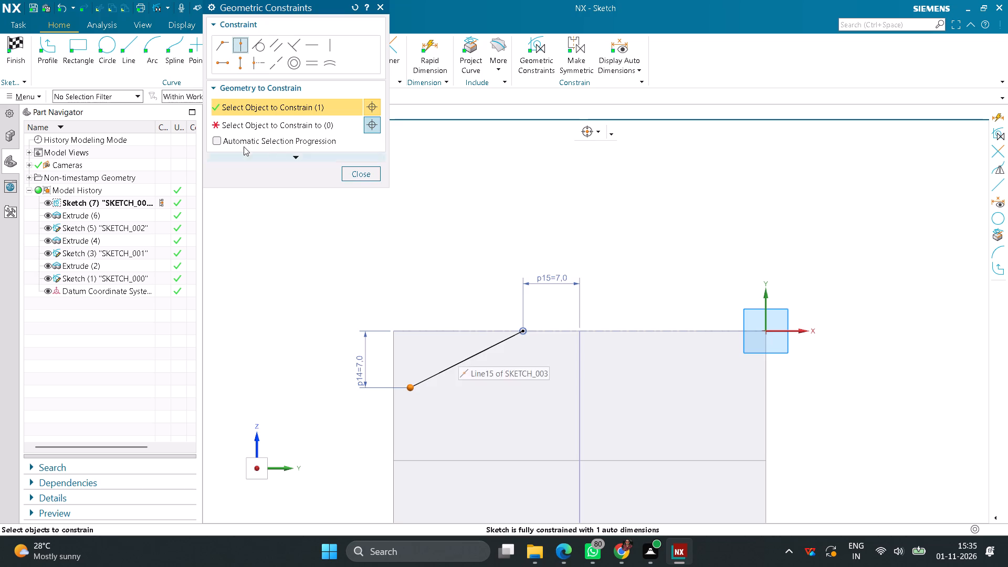
click(230, 128)
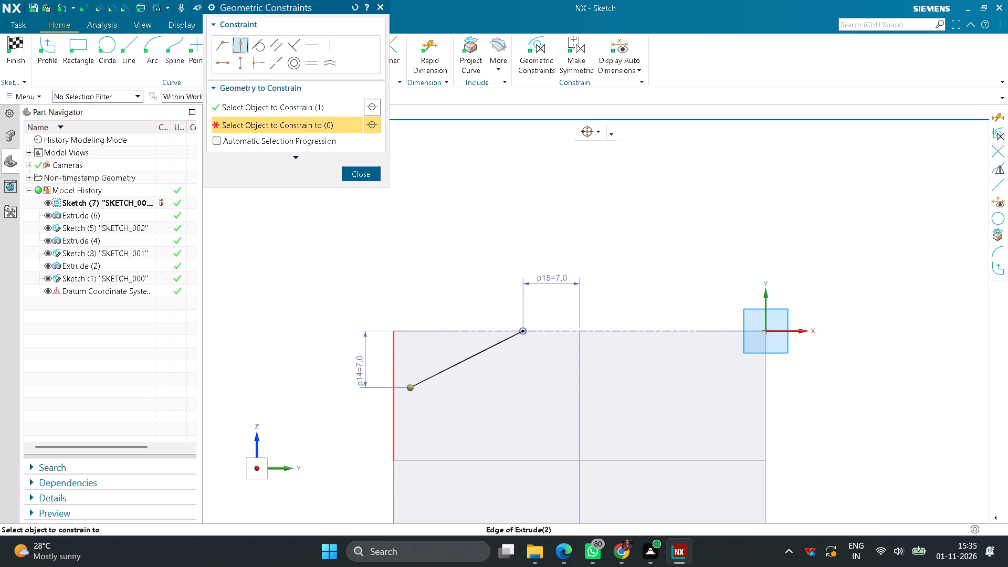
click(391, 364)
click(366, 174)
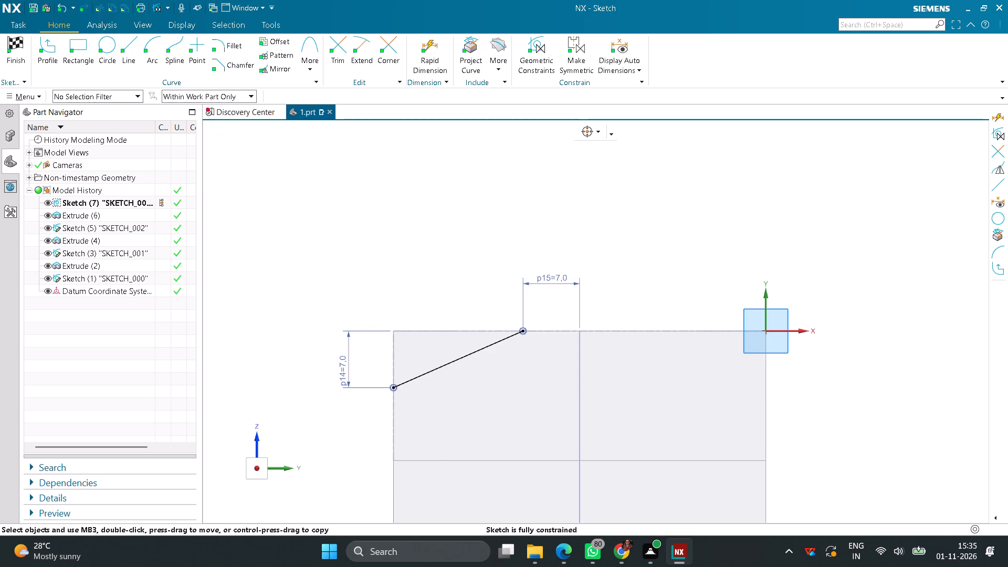
Close the corner triangle with a vertical and a horizontal line meeting at the face's upper corner, and finish the sketch.
click(135, 51)
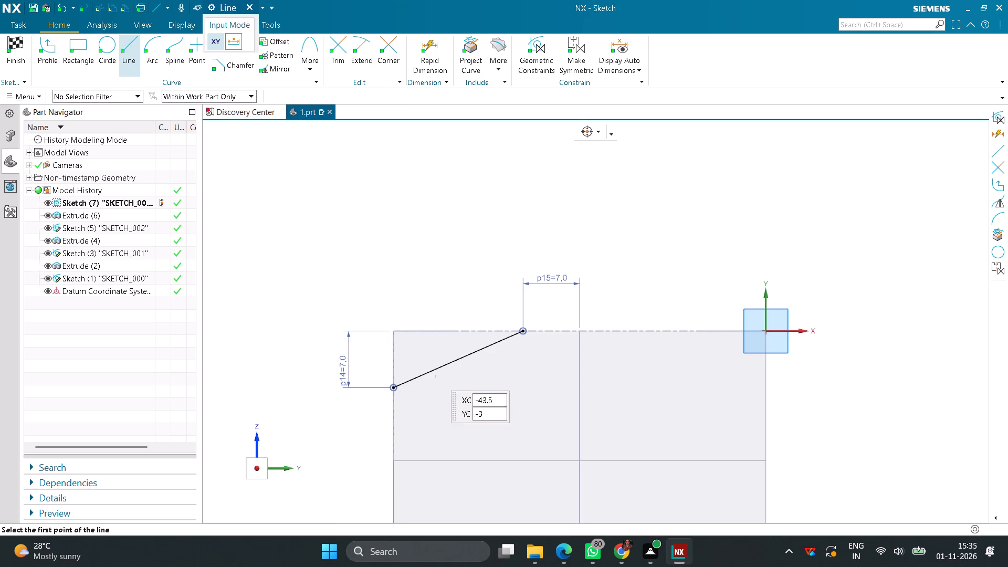
click(392, 388)
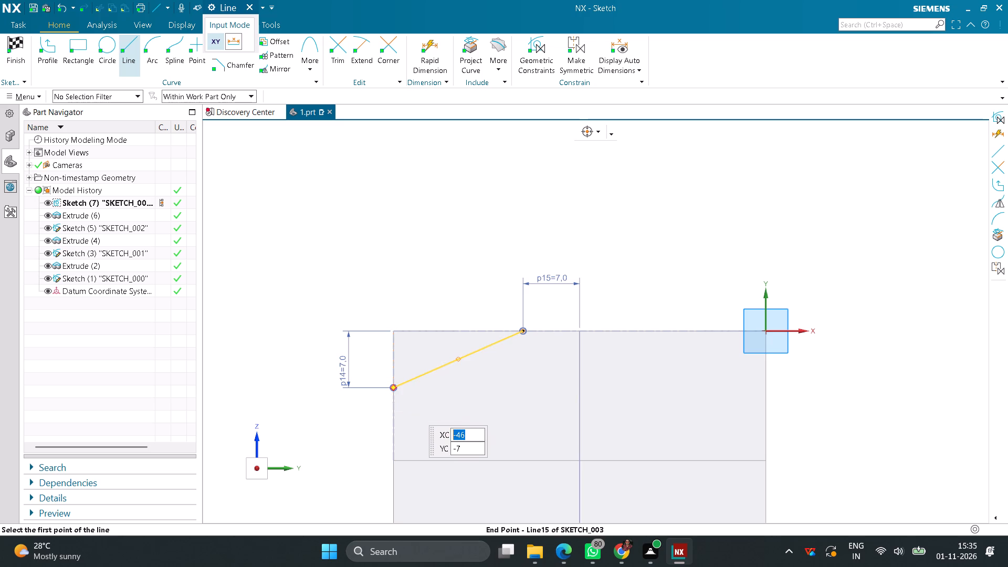
click(393, 332)
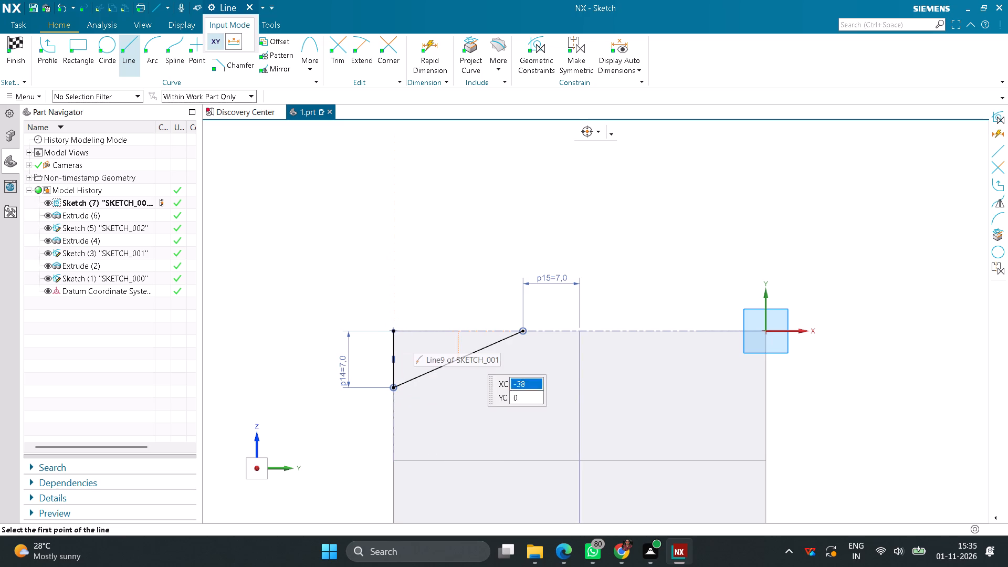
click(393, 331)
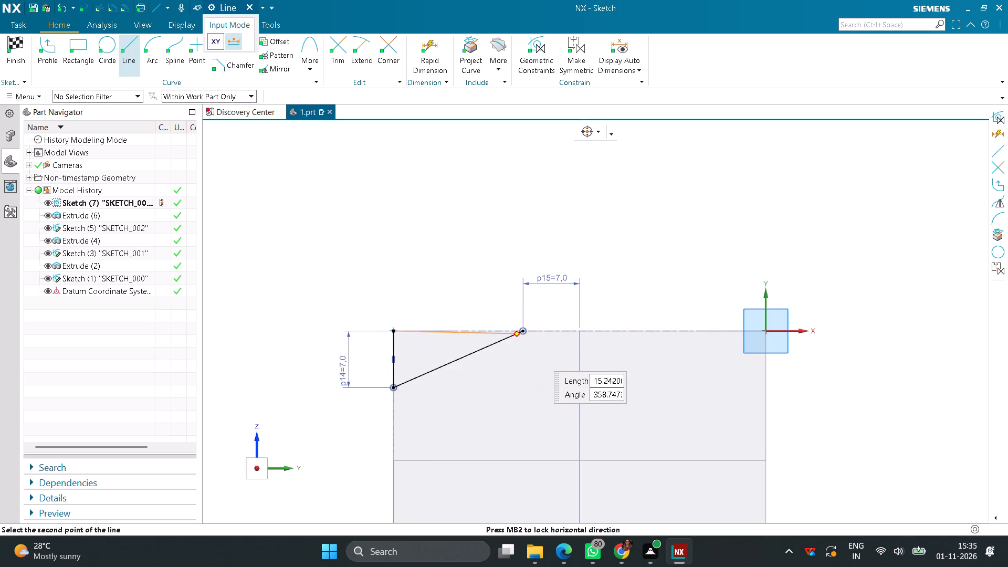
click(522, 330)
middle_click(481, 277)
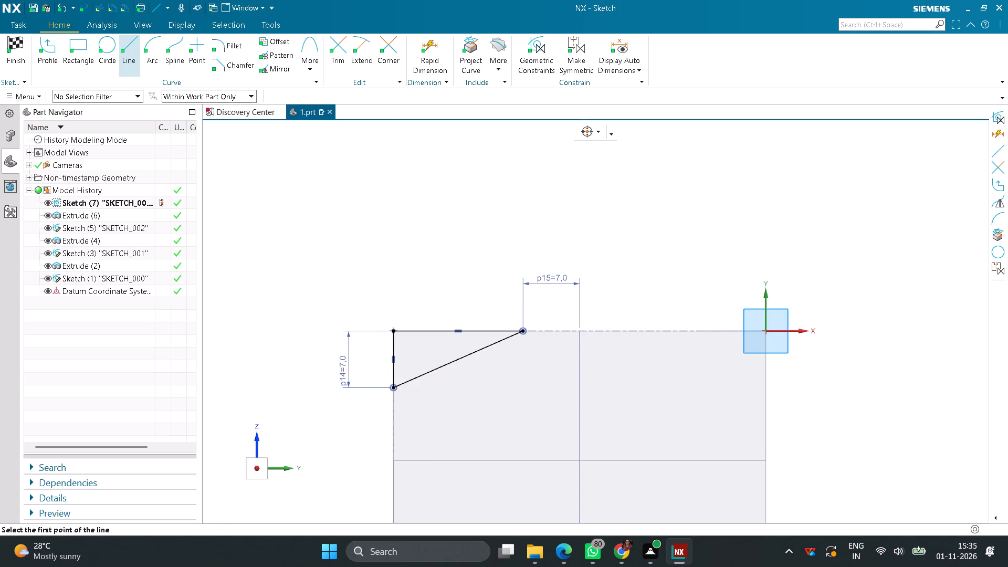
click(25, 40)
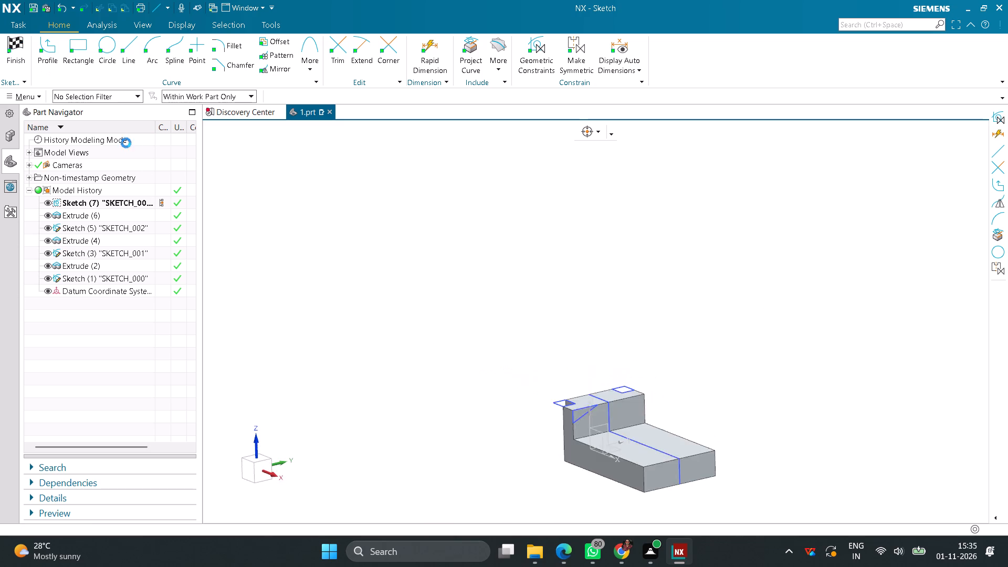
Extrude the corner triangle 46 mm in the reversed direction, through the raised block, subtracting it from the body.
click(90, 50)
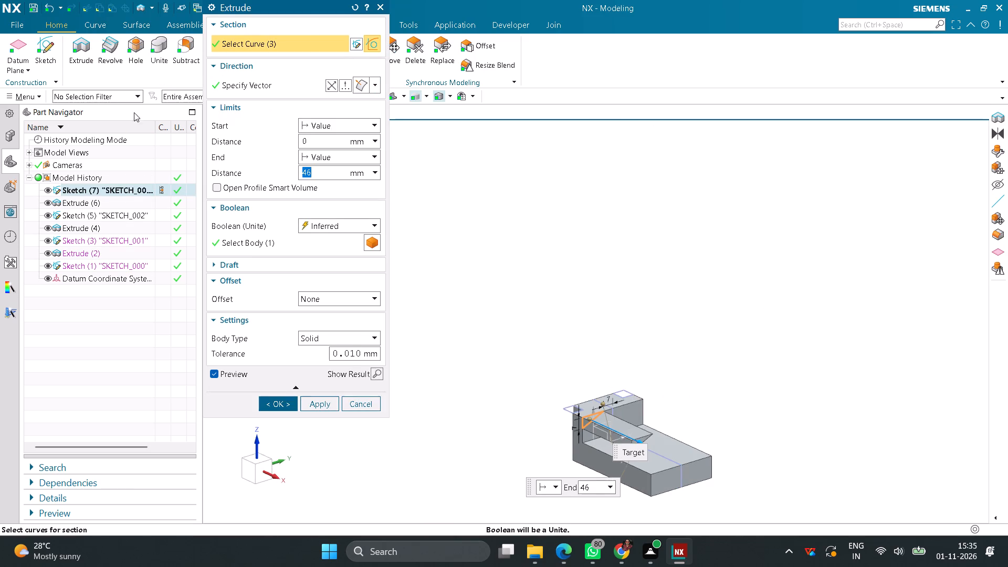
click(335, 85)
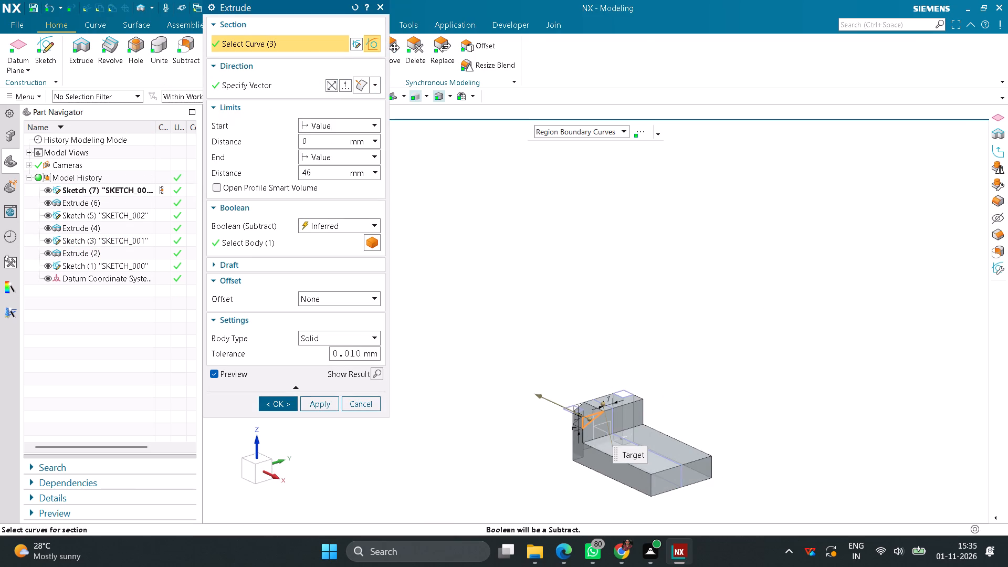
click(288, 399)
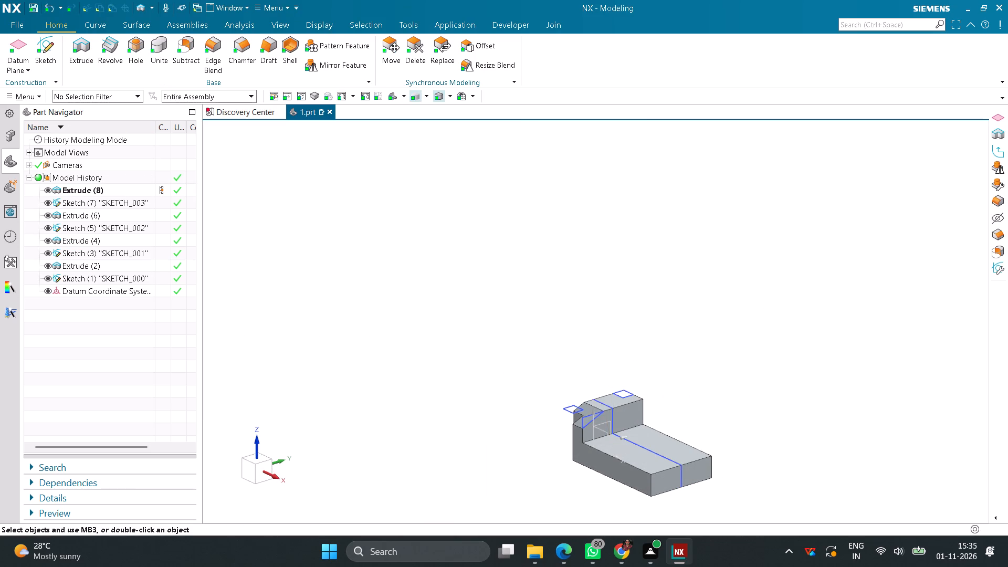
Start a sketch on the raised block's front face and draw a slanted line near its uncut upper corner.
click(50, 46)
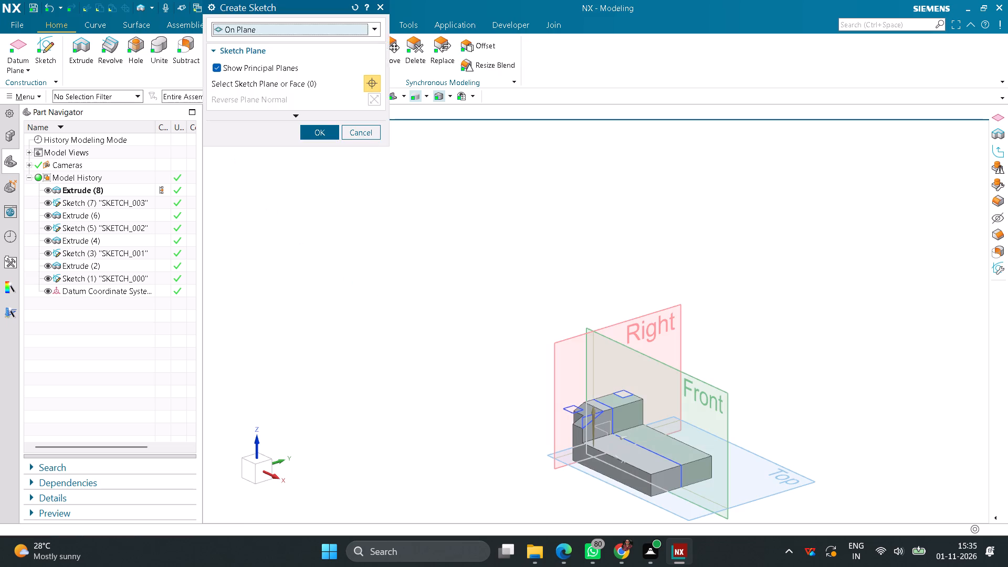
click(628, 415)
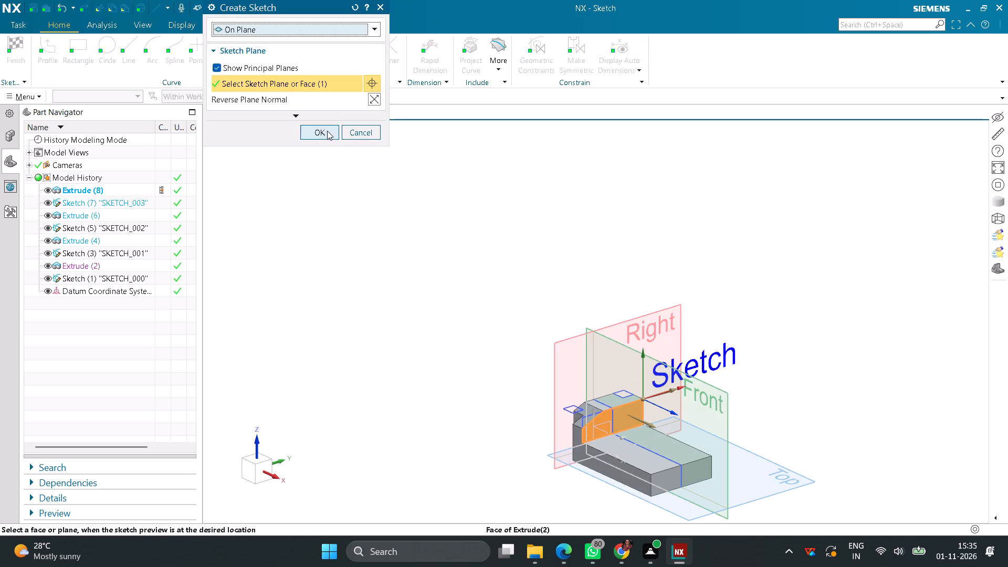
click(327, 131)
scroll(621, 346, up, 4)
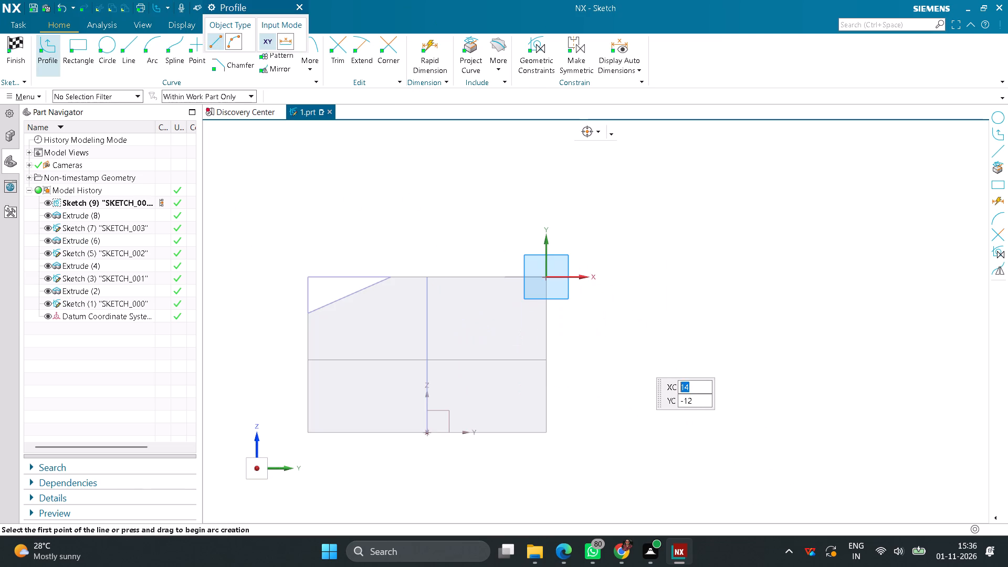
scroll(619, 341, up, 1)
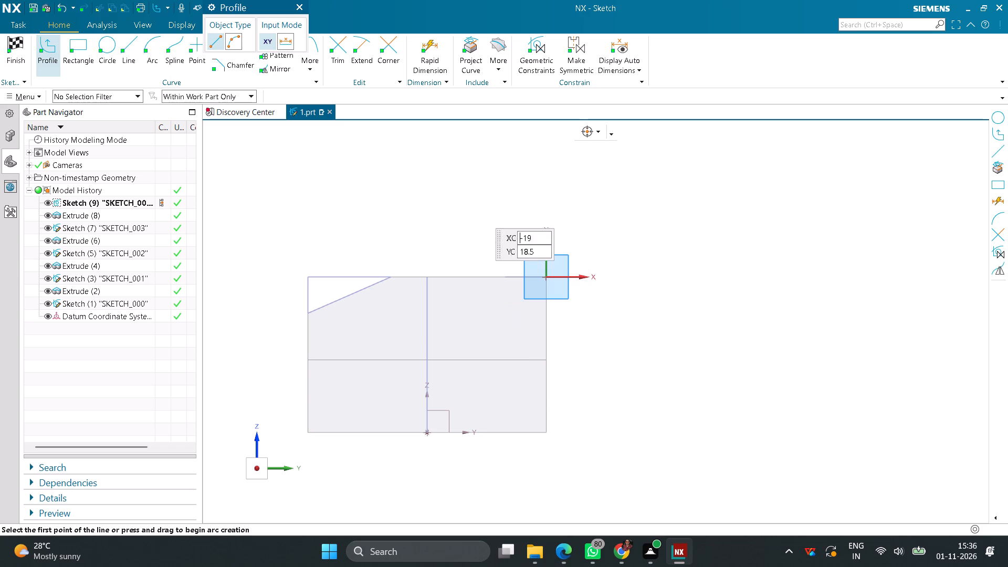
click(125, 53)
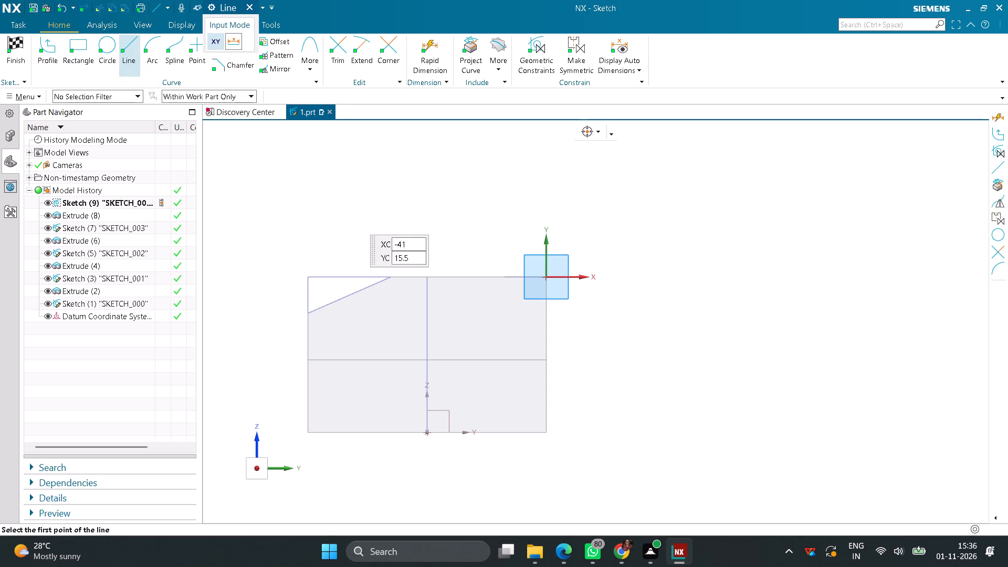
scroll(467, 300, up, 3)
click(489, 279)
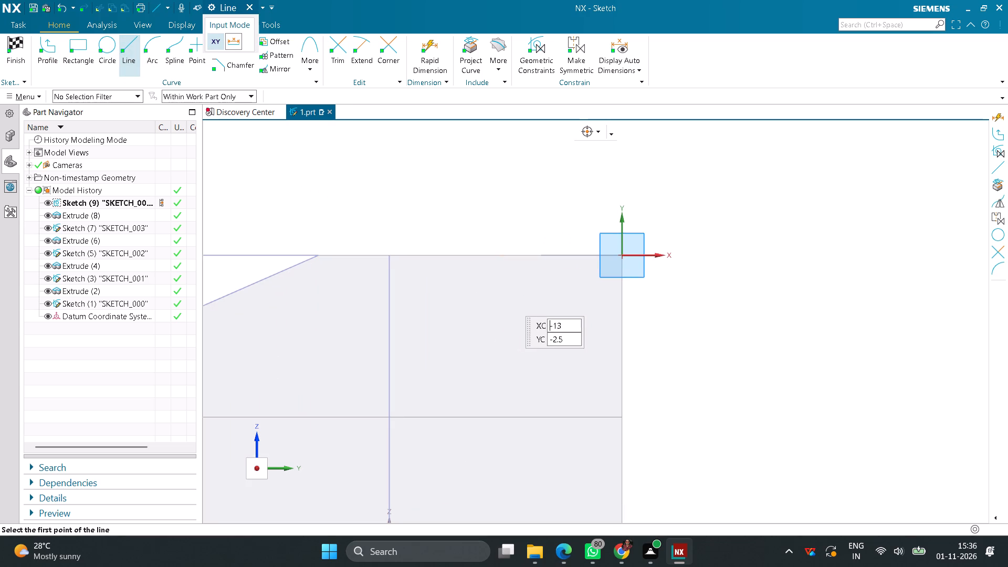
click(582, 331)
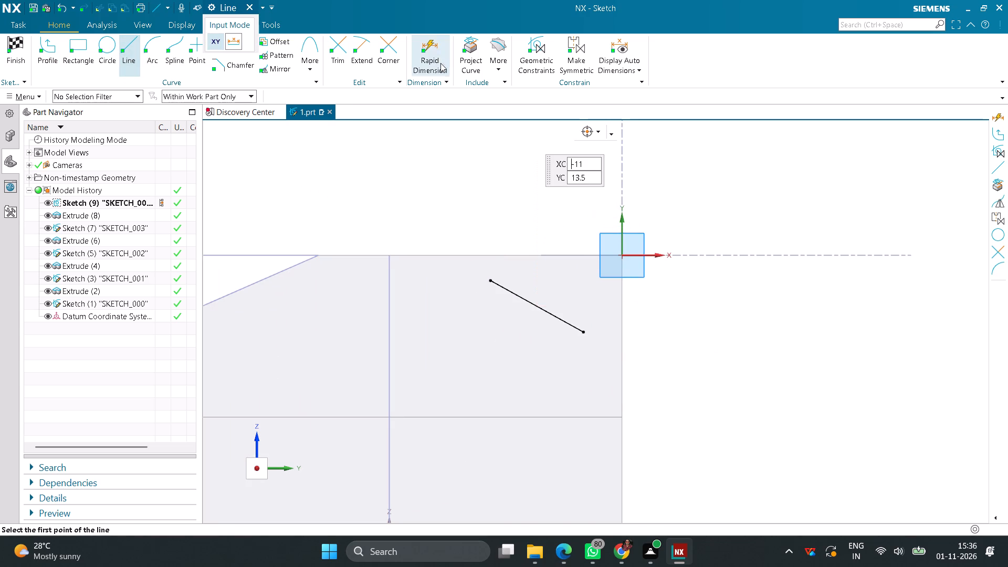
Dimension the horizontal distance from the slanted line's upper endpoint to the body's centreline and set it to 7 mm.
click(435, 57)
click(488, 280)
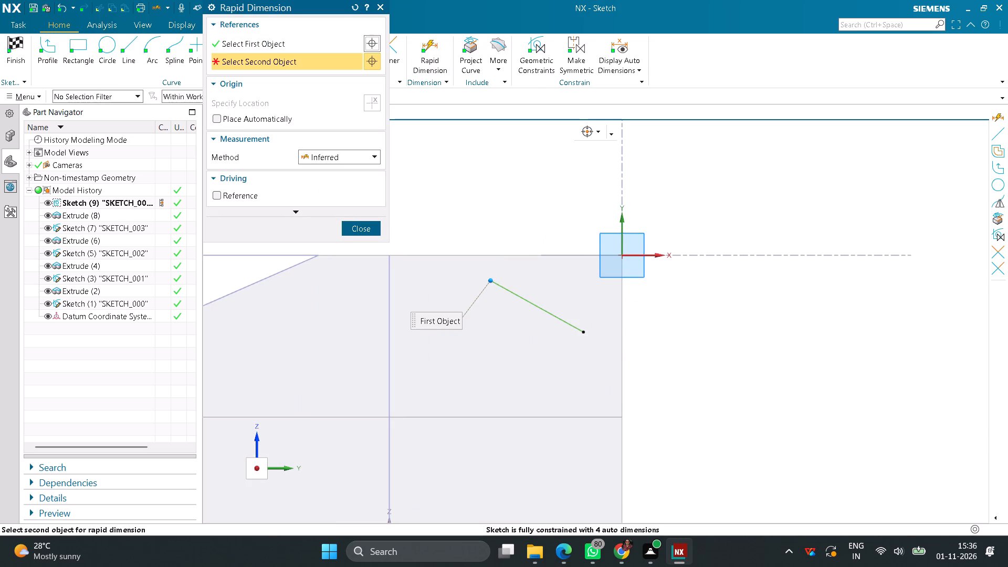
click(391, 296)
click(447, 204)
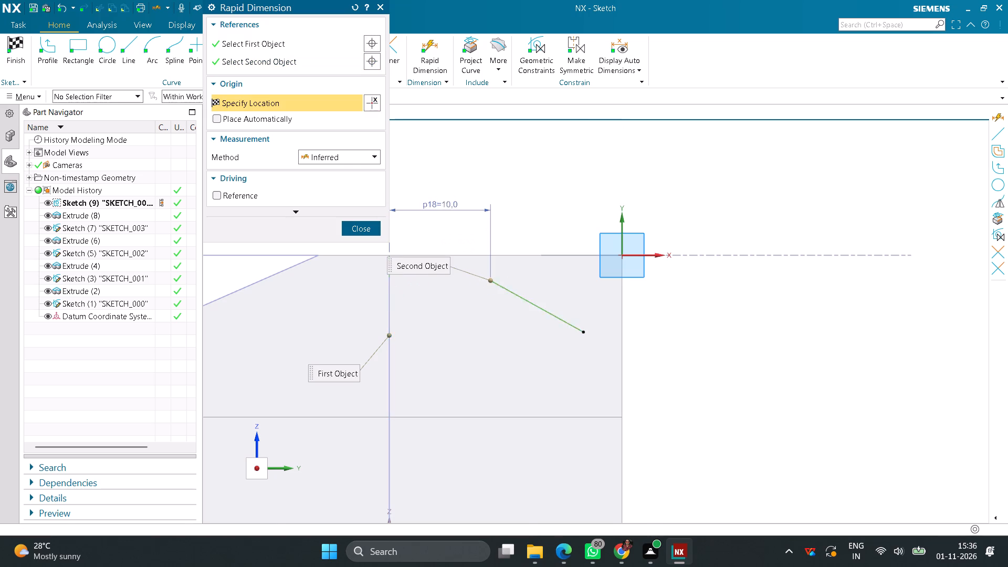
key(7)
key(Return)
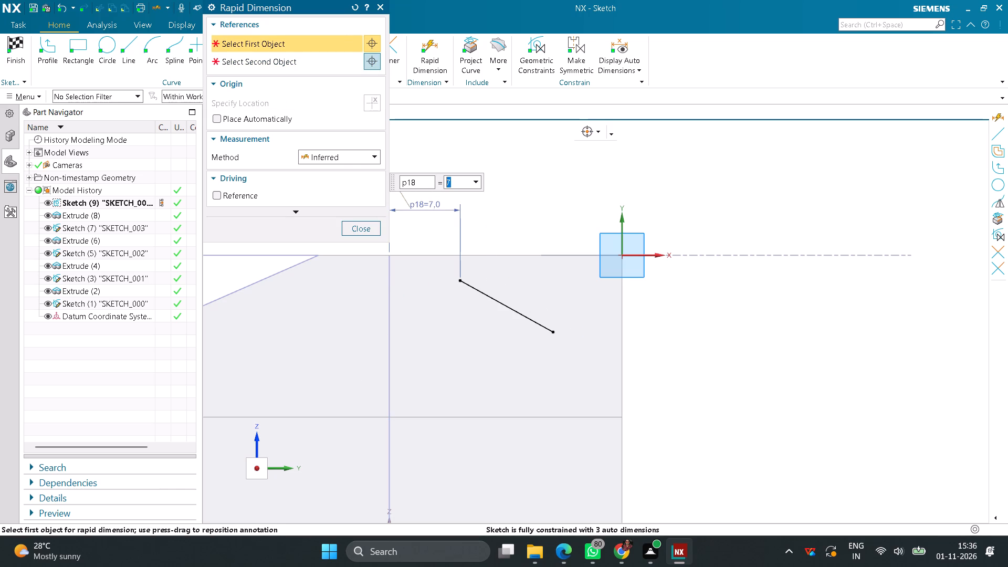
Dimension the vertical distance from the slanted line's lower endpoint to the block's top edge and set it to 7 mm.
click(556, 331)
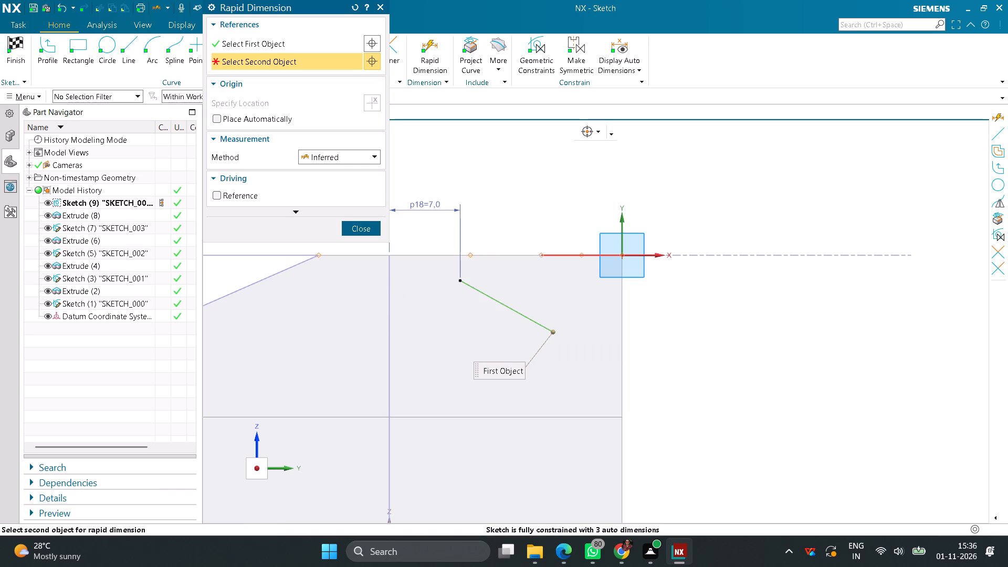
click(554, 256)
click(679, 308)
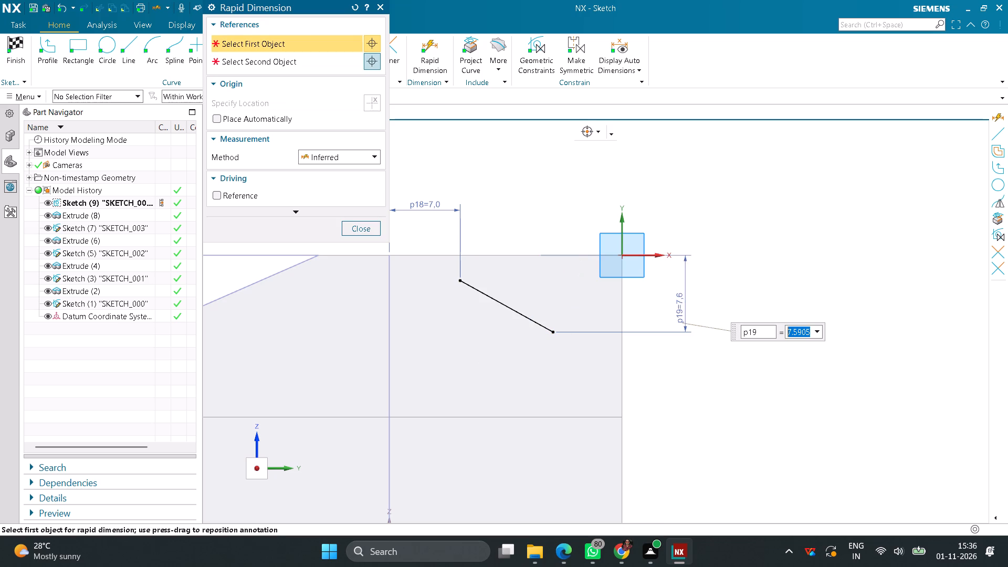
key(7)
key(Return)
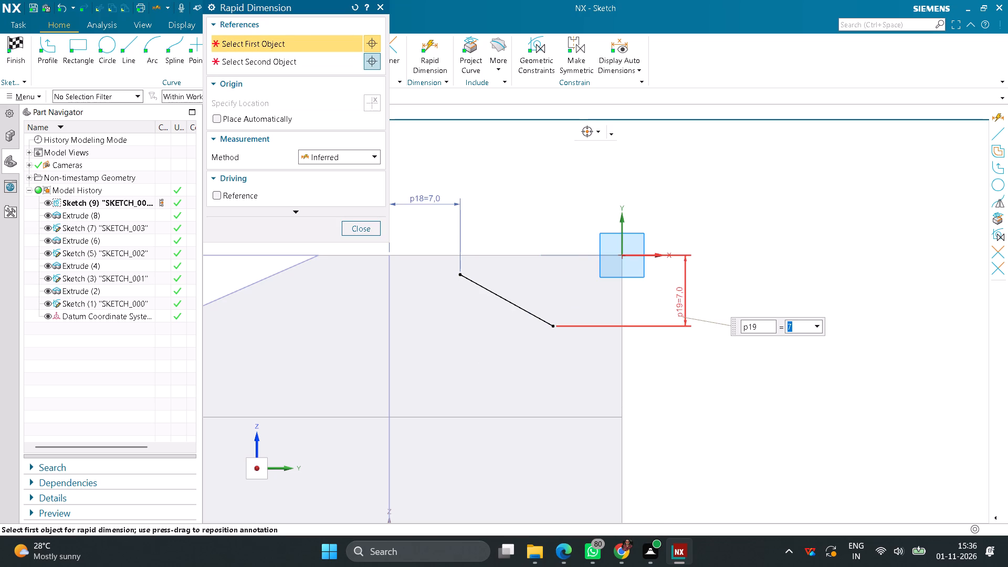
Apply Point on Curve constraints placing the slanted line's lower endpoint on the block's side edge and its upper endpoint on the top edge.
click(540, 48)
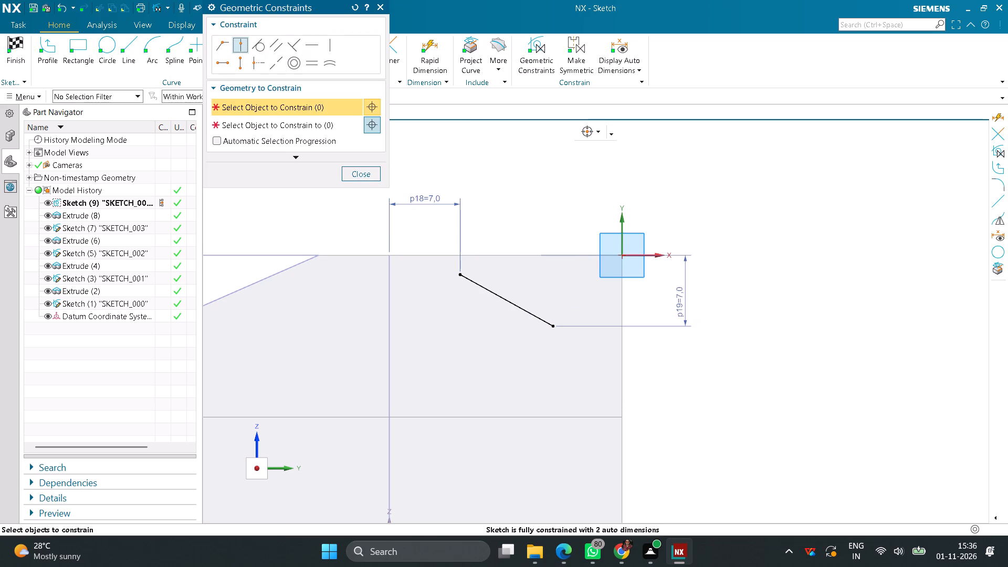
click(554, 327)
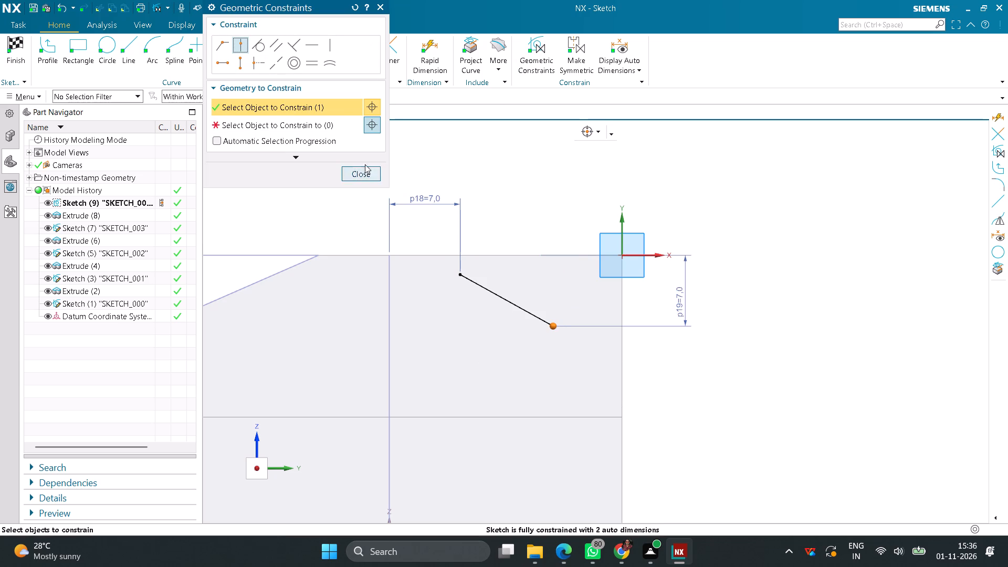
click(306, 130)
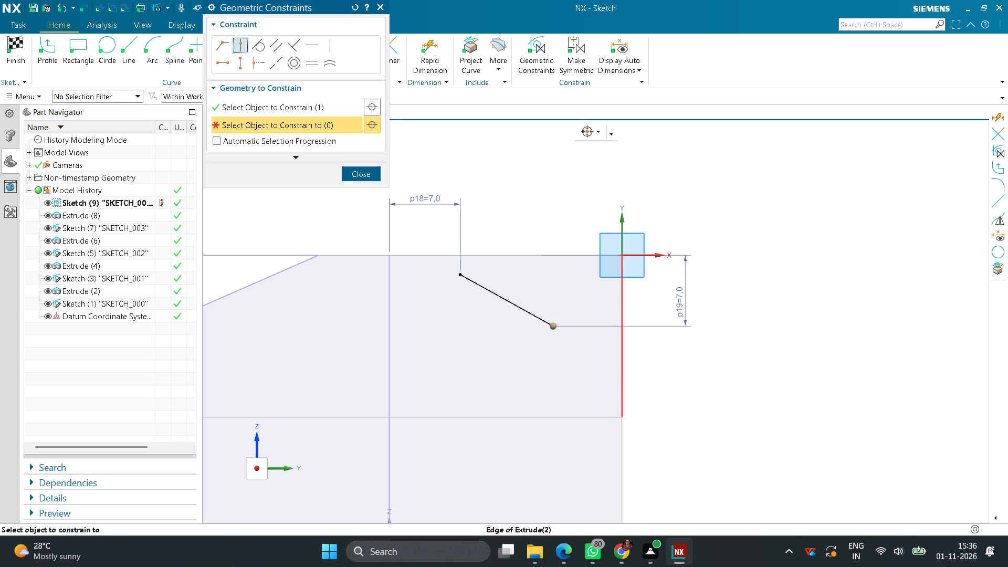
click(618, 365)
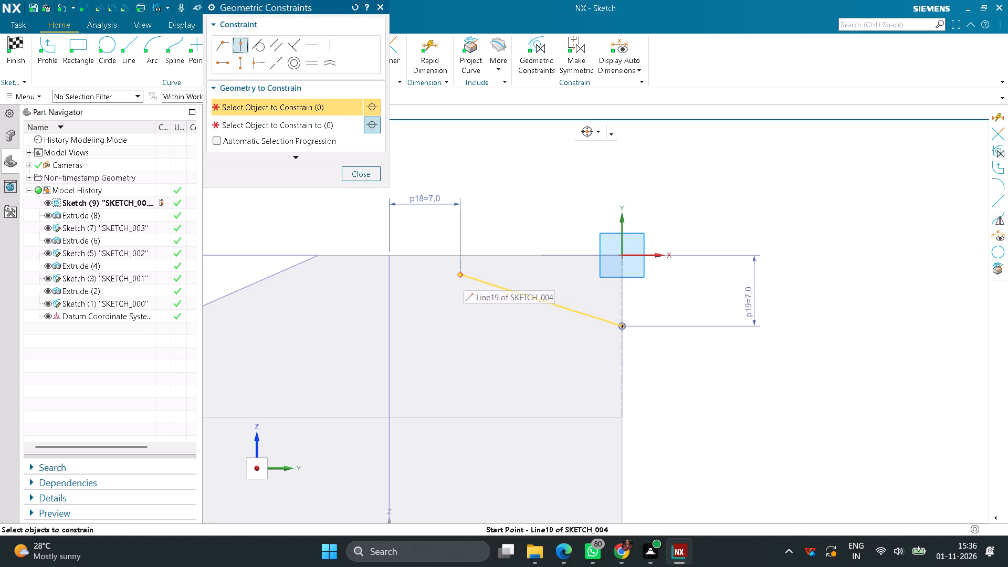
click(461, 277)
click(299, 132)
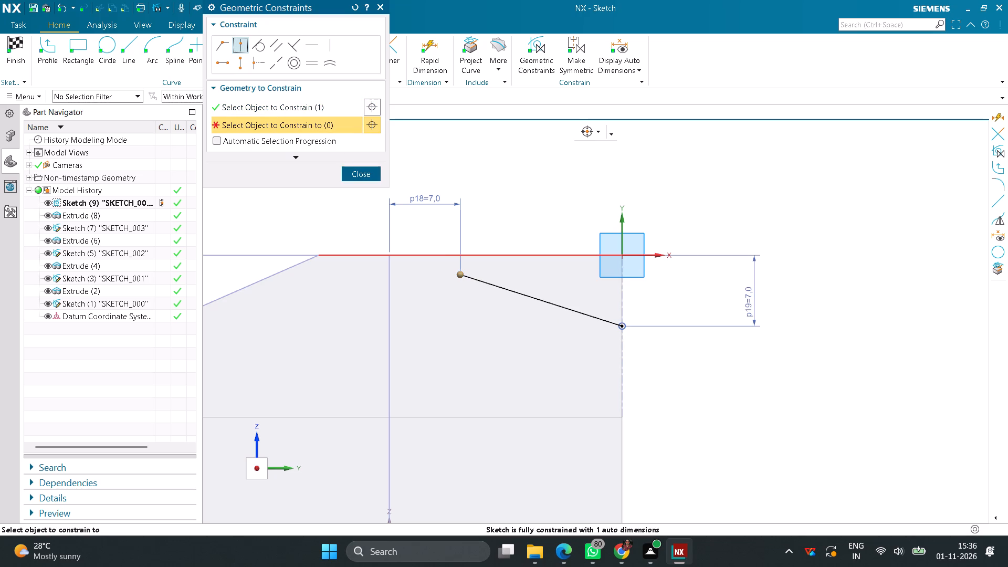
click(504, 253)
click(356, 169)
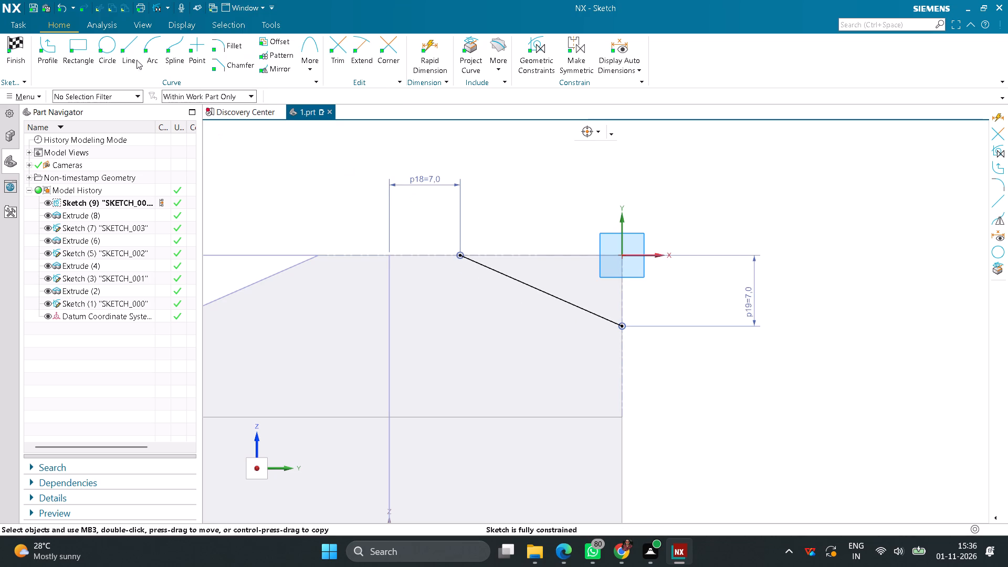
Close the corner triangle with a horizontal and a vertical line meeting at the face's upper corner, and finish the sketch.
click(128, 54)
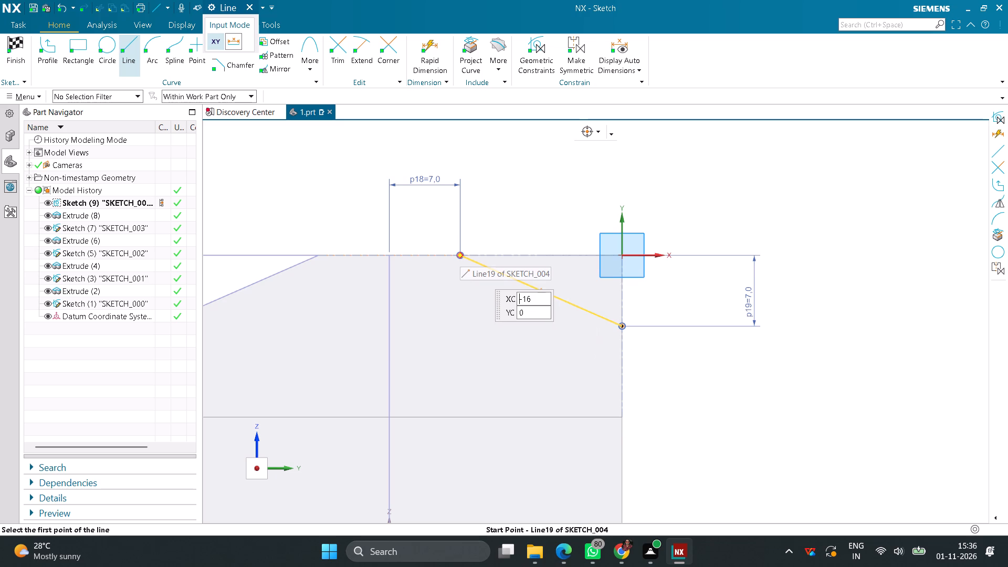
click(458, 253)
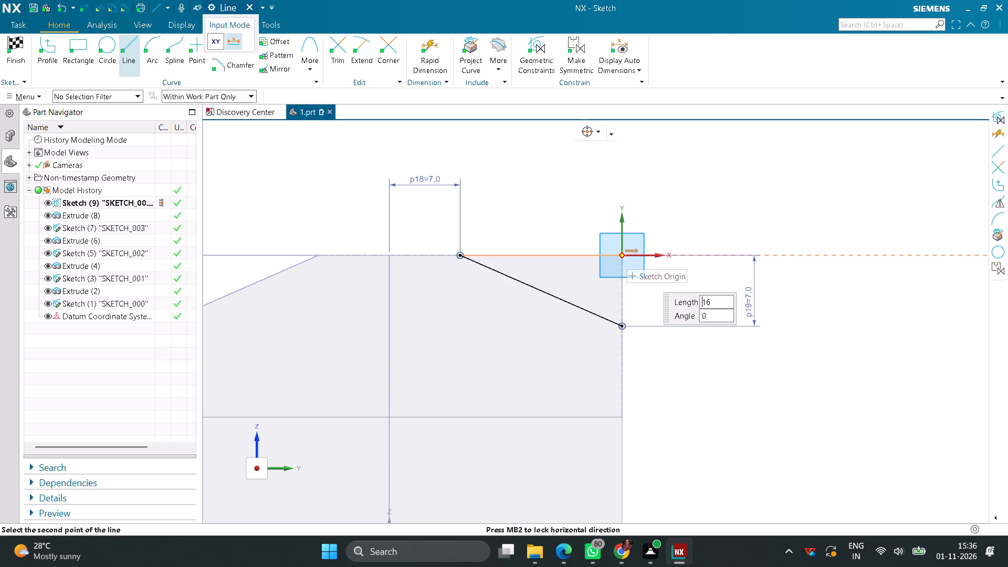
click(621, 255)
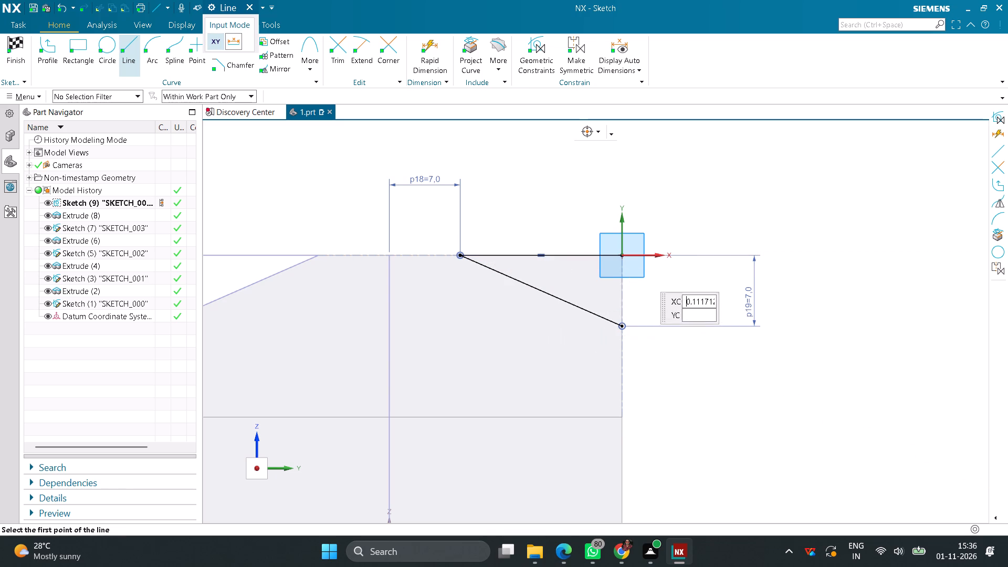
click(621, 256)
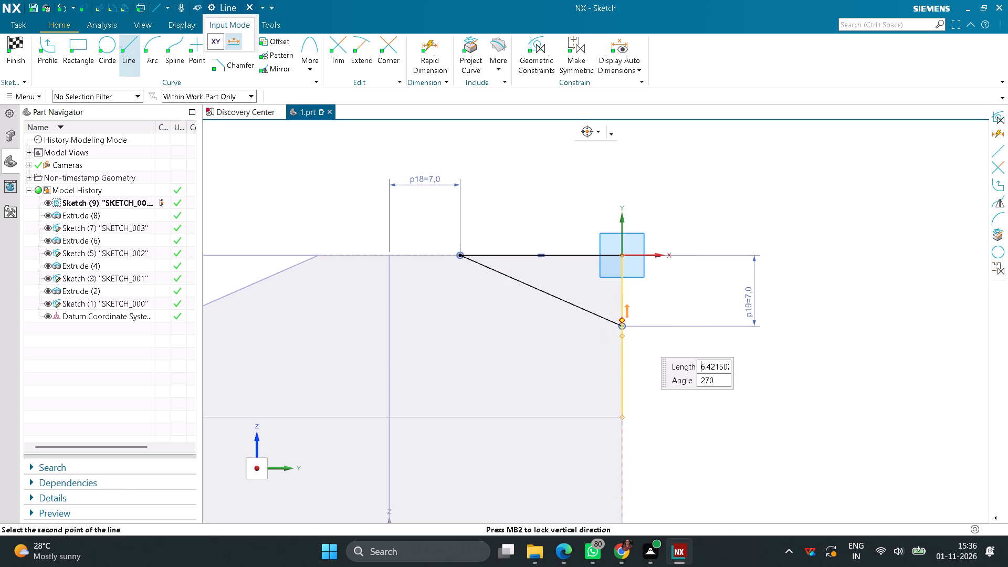
click(623, 325)
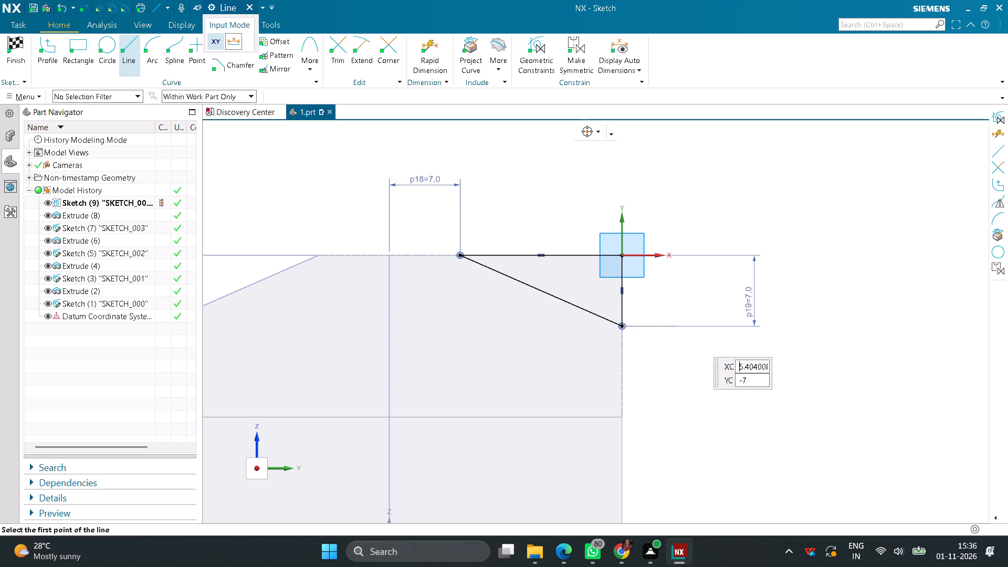
middle_click(680, 306)
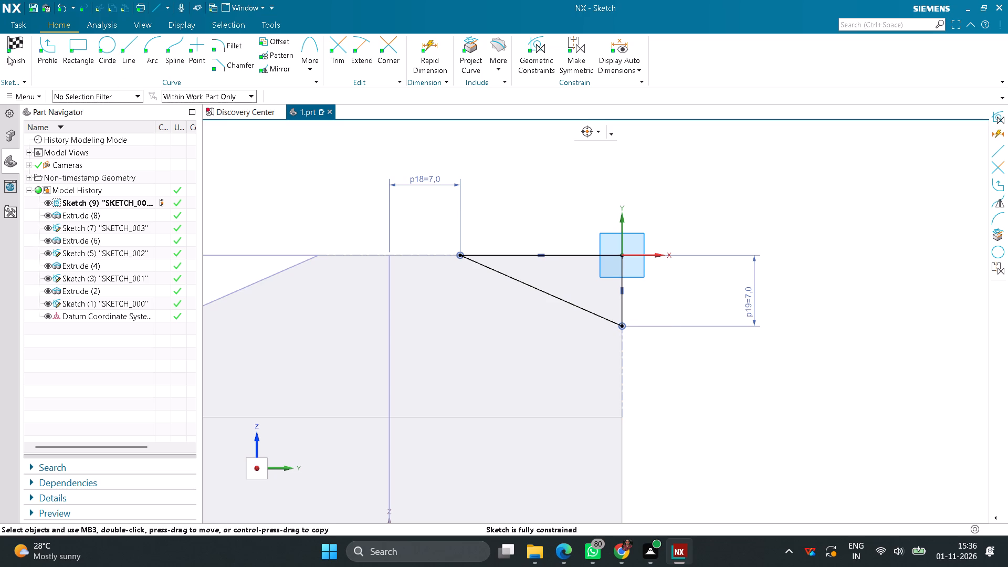
click(24, 44)
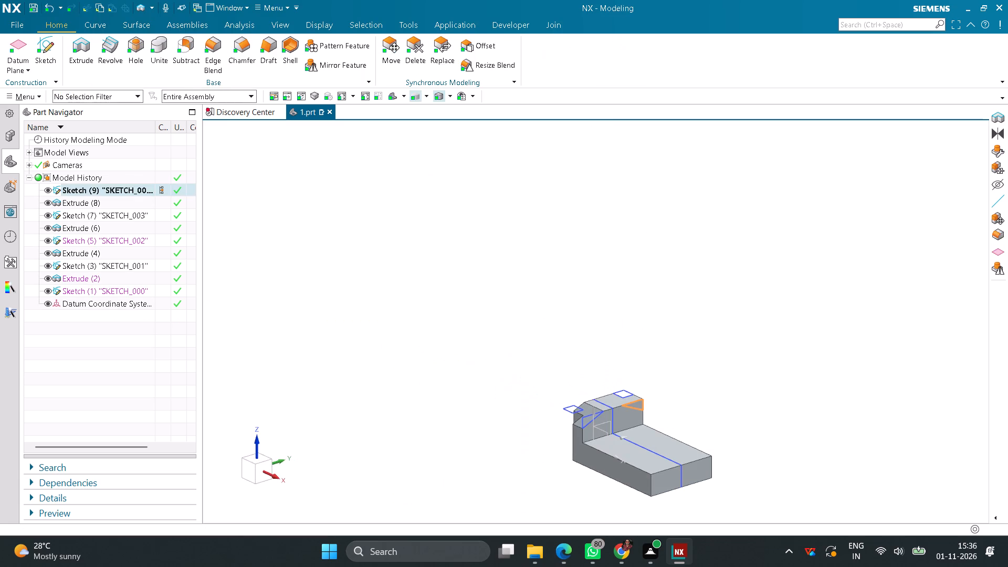
Extrude the new corner triangle 46 mm in the reversed direction, through the raised block, subtracting it from the body.
click(85, 52)
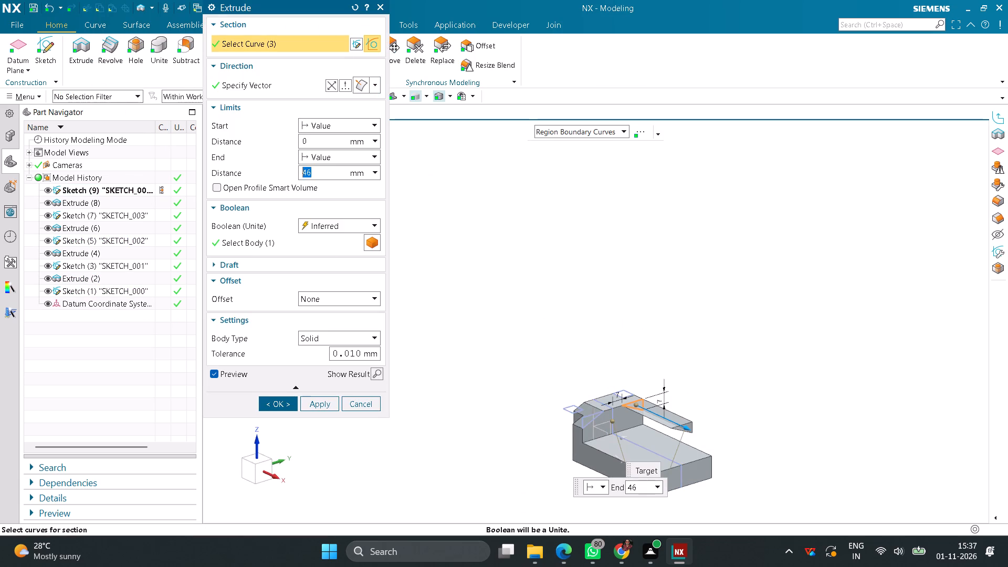
click(328, 88)
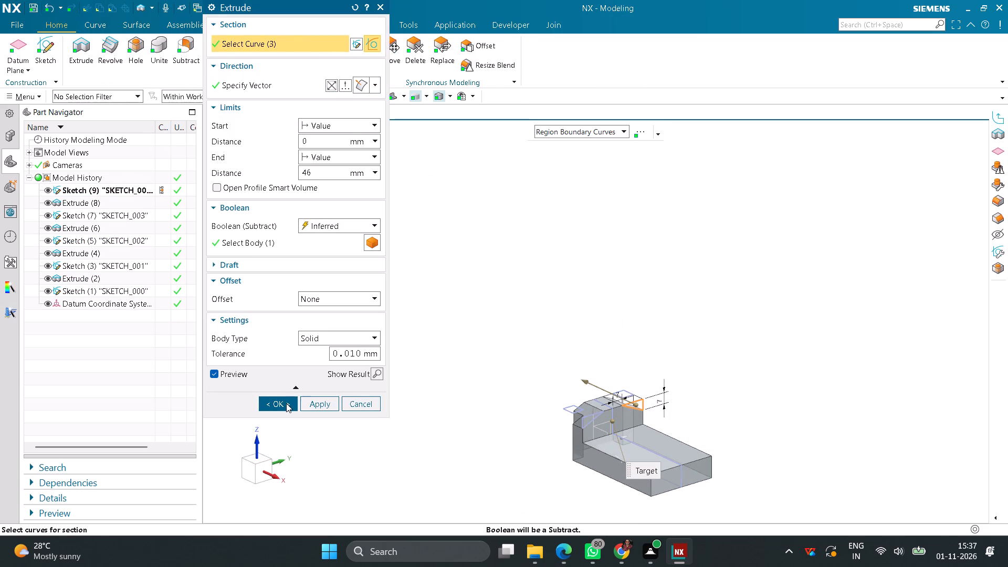
click(285, 403)
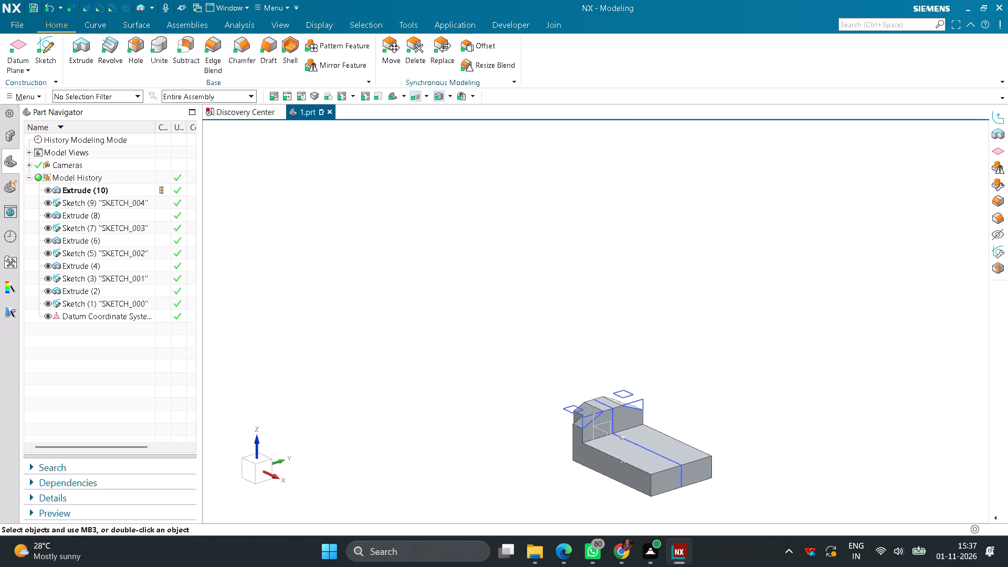
click(636, 457)
click(472, 369)
Start a sketch on the lower base's top face and draw a slanted line about 26 mm long near a front corner.
click(53, 58)
click(639, 450)
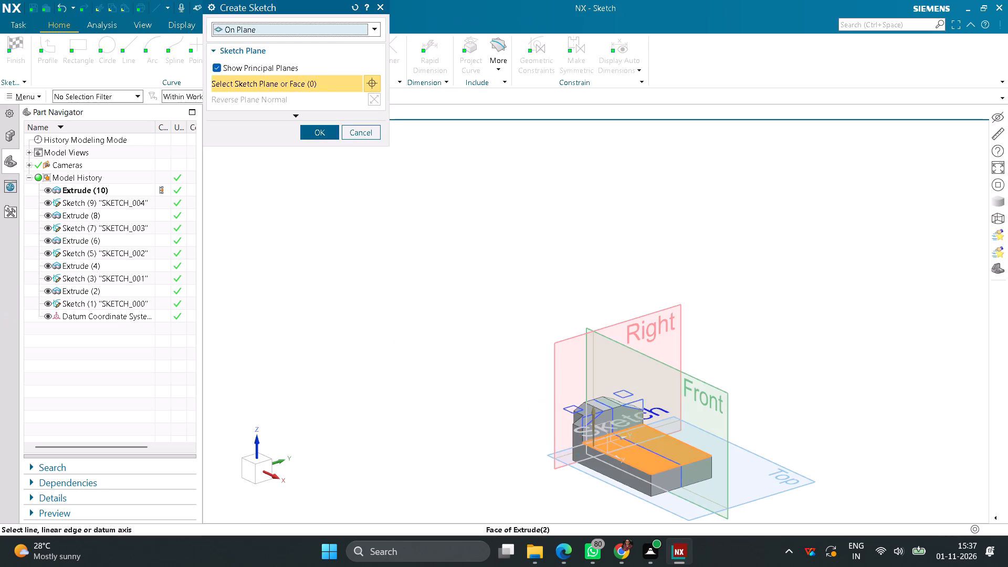
click(321, 135)
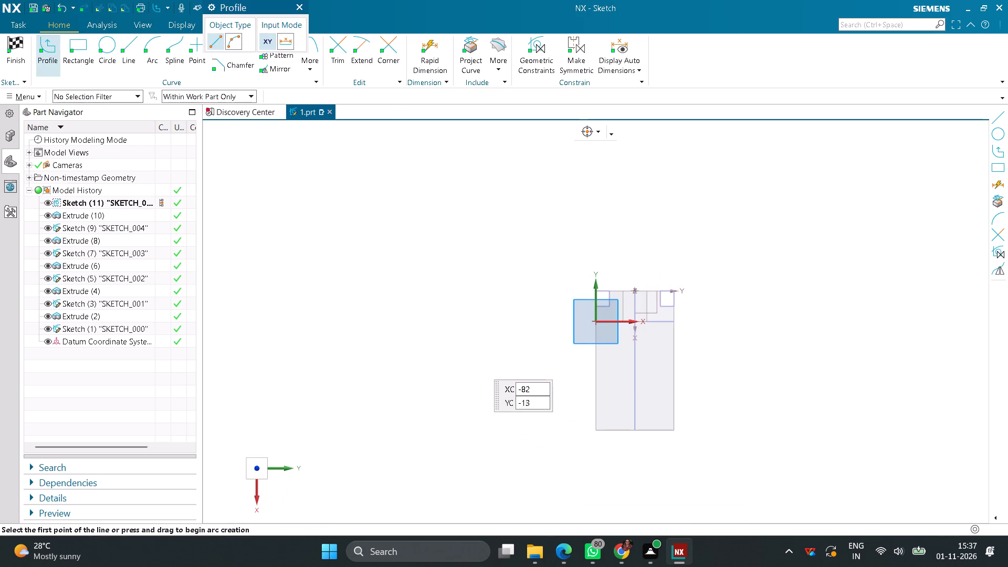
click(135, 58)
scroll(493, 384, up, 2)
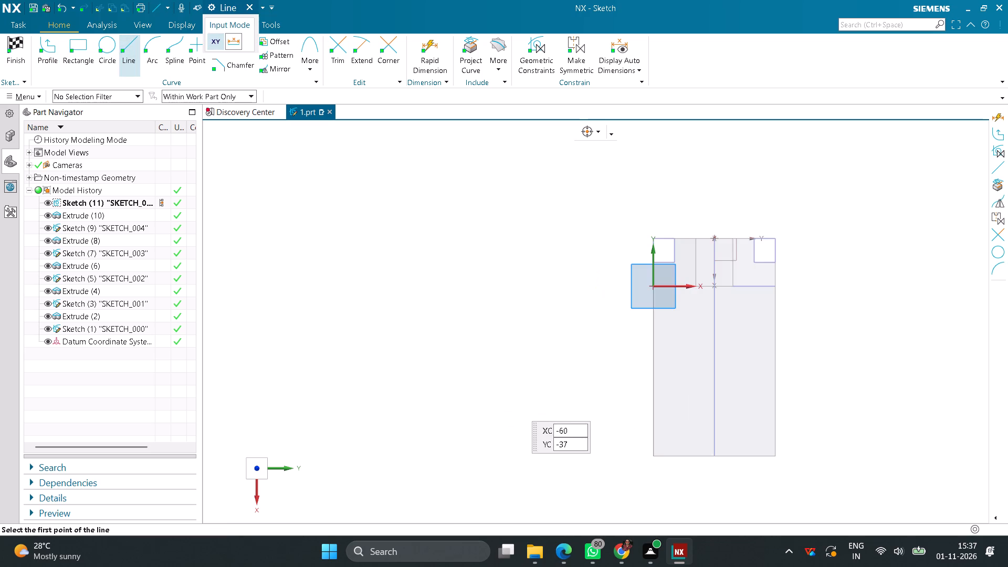
click(669, 370)
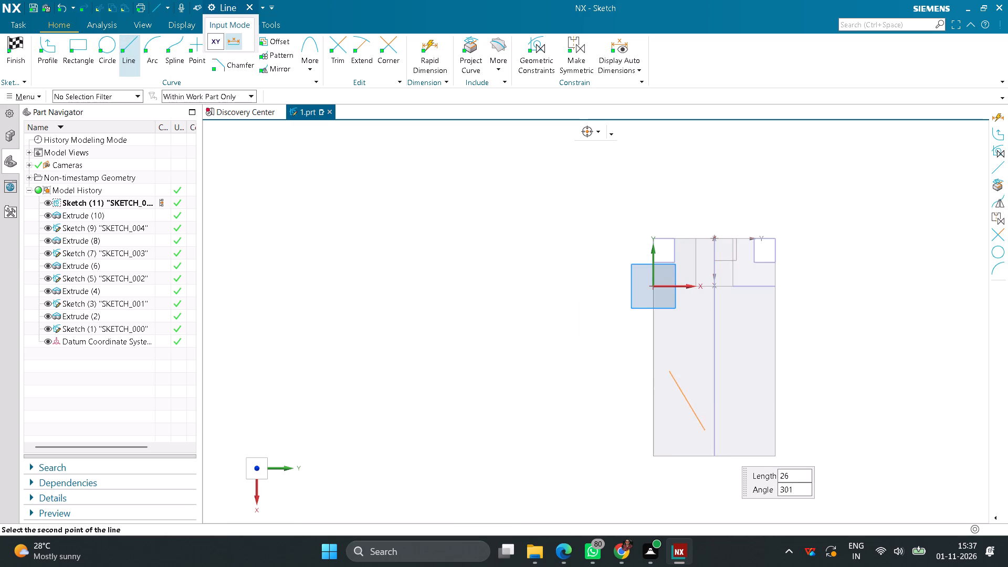
click(704, 434)
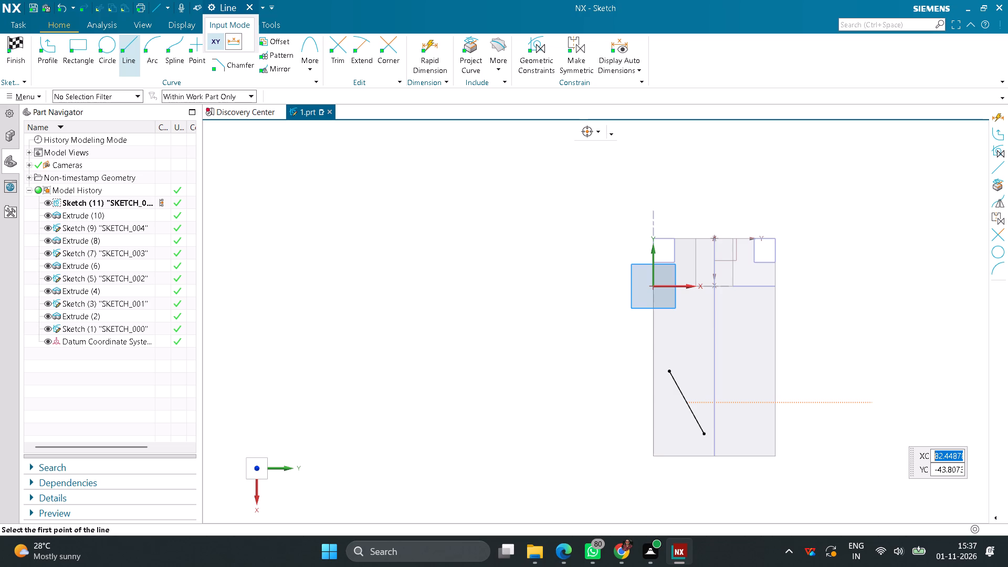
Dimension the slanted line's lower endpoint horizontally from the base's centre line as 7+11 mm.
click(427, 55)
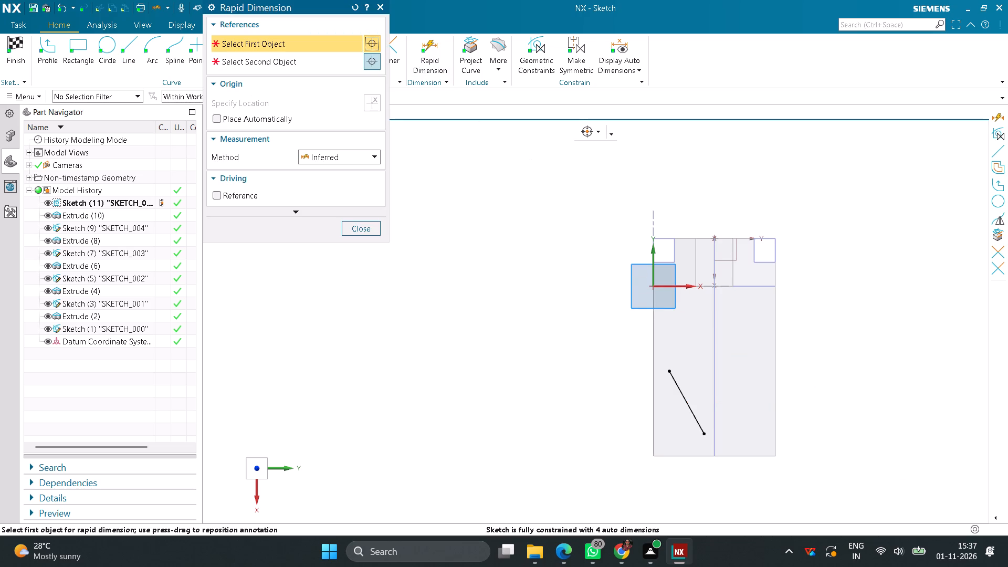
click(709, 434)
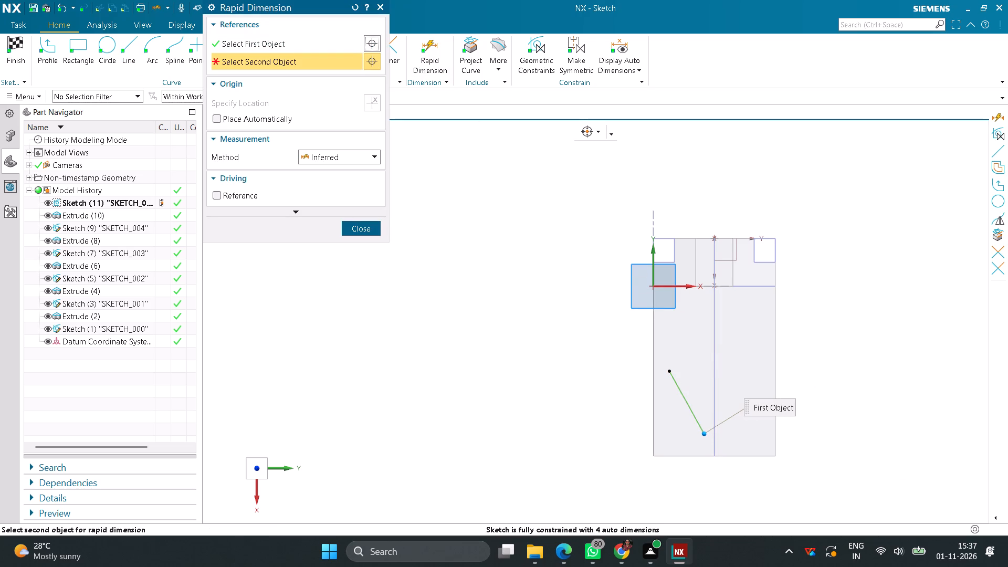
click(718, 393)
click(744, 499)
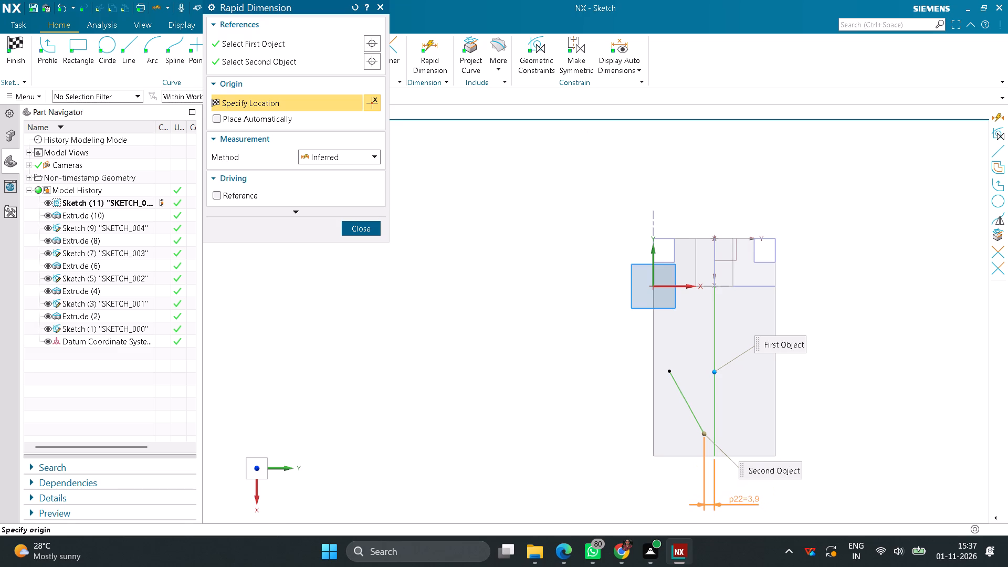
text(7+11)
key(Return)
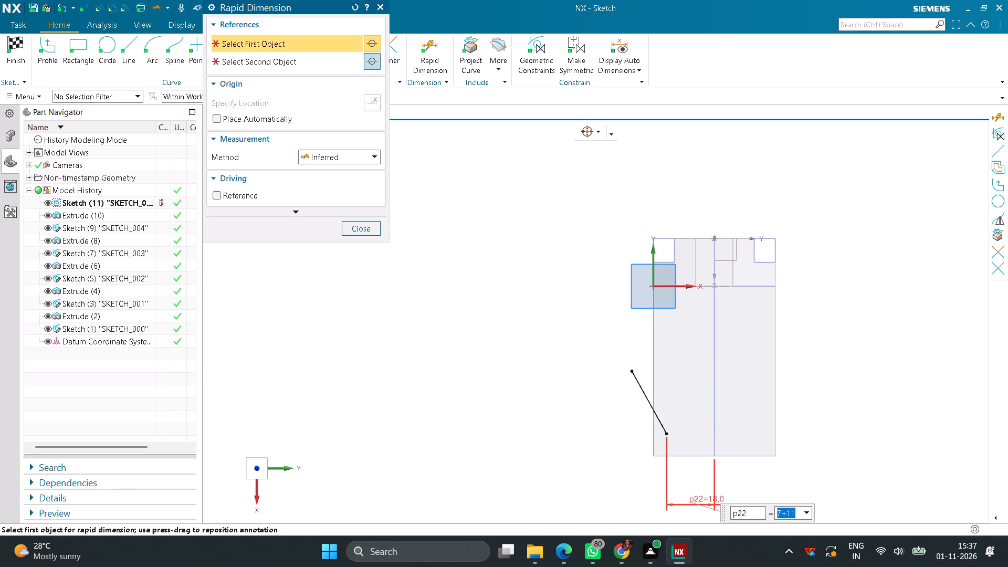
Apply a Point on Curve constraint placing the slanted line's lower endpoint on the base's front edge.
click(534, 62)
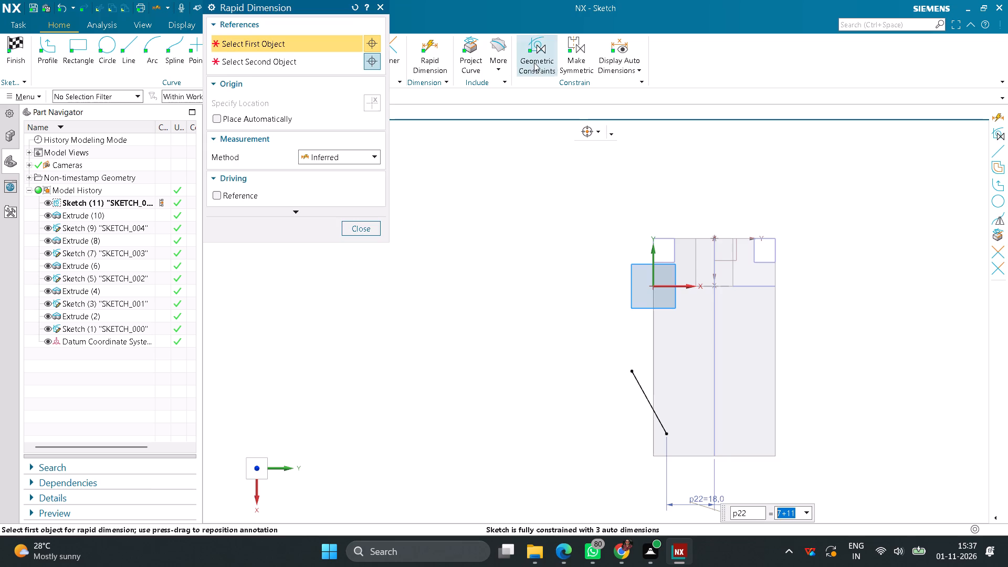
click(667, 434)
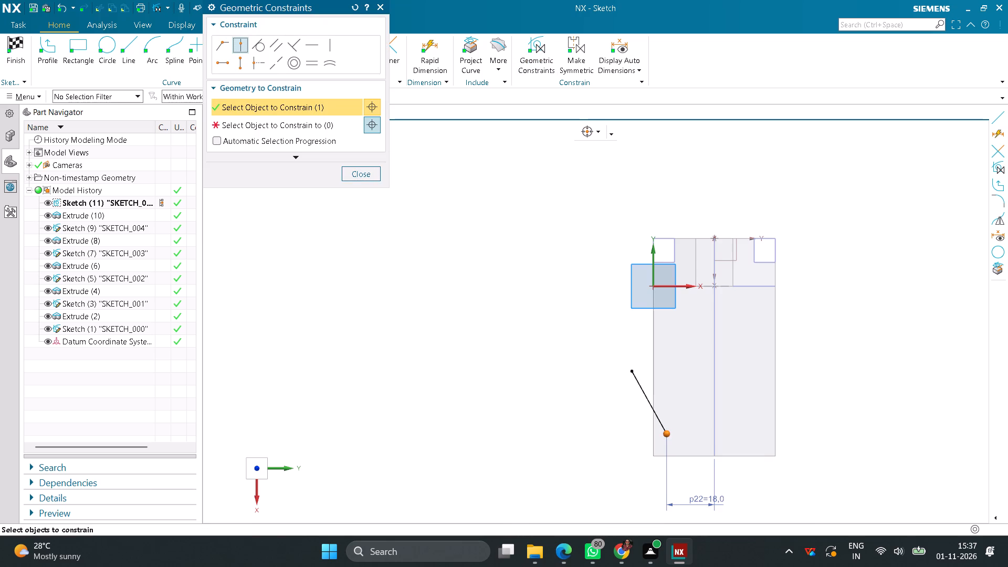
click(283, 127)
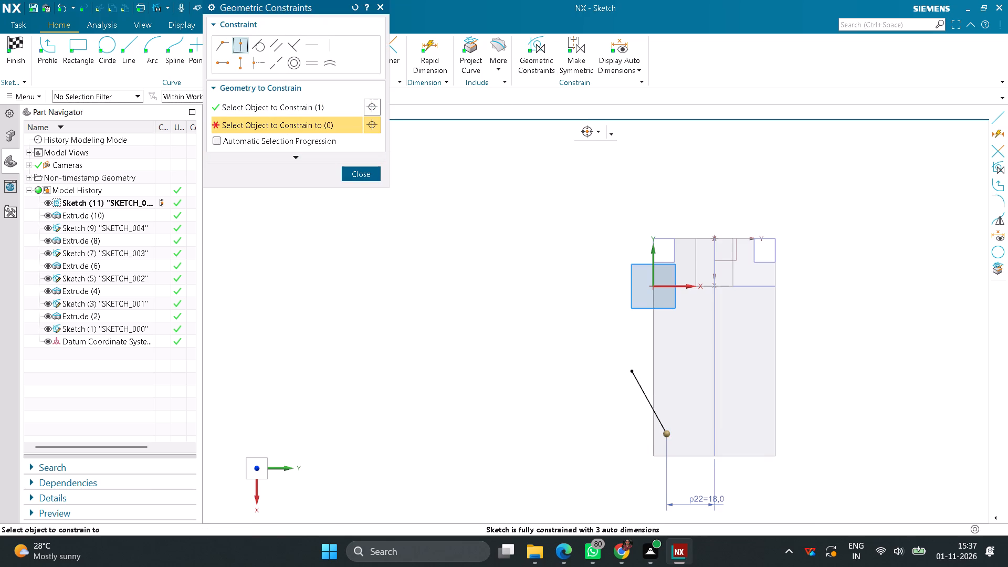
click(690, 455)
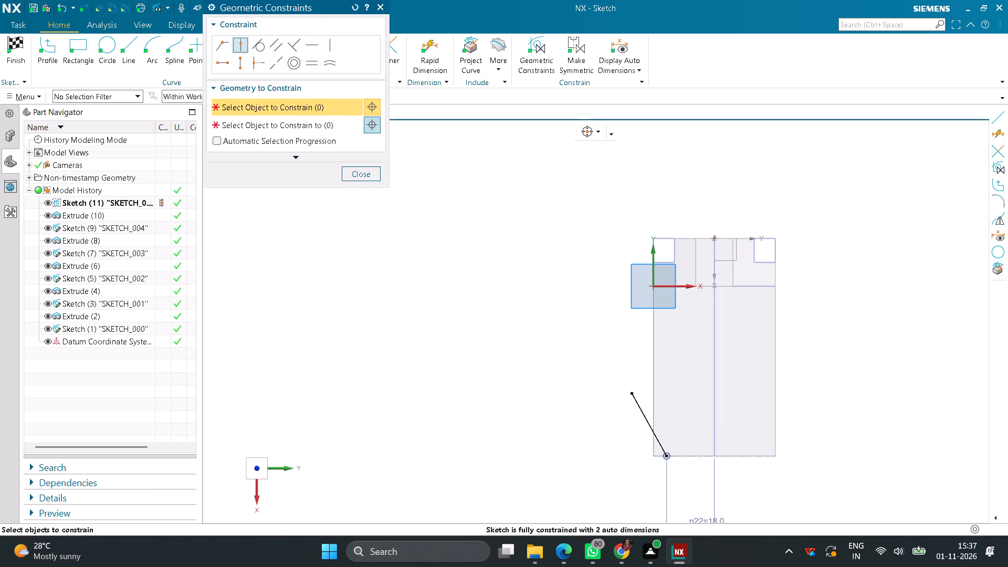
click(381, 171)
click(354, 171)
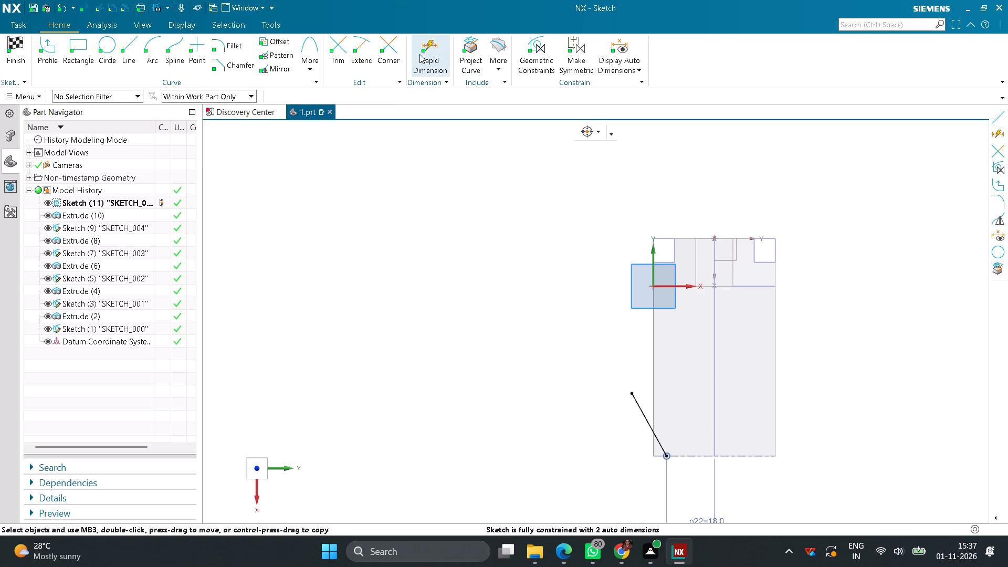
Dimension the slanted line's upper endpoint 38 mm from the base's front edge.
click(419, 54)
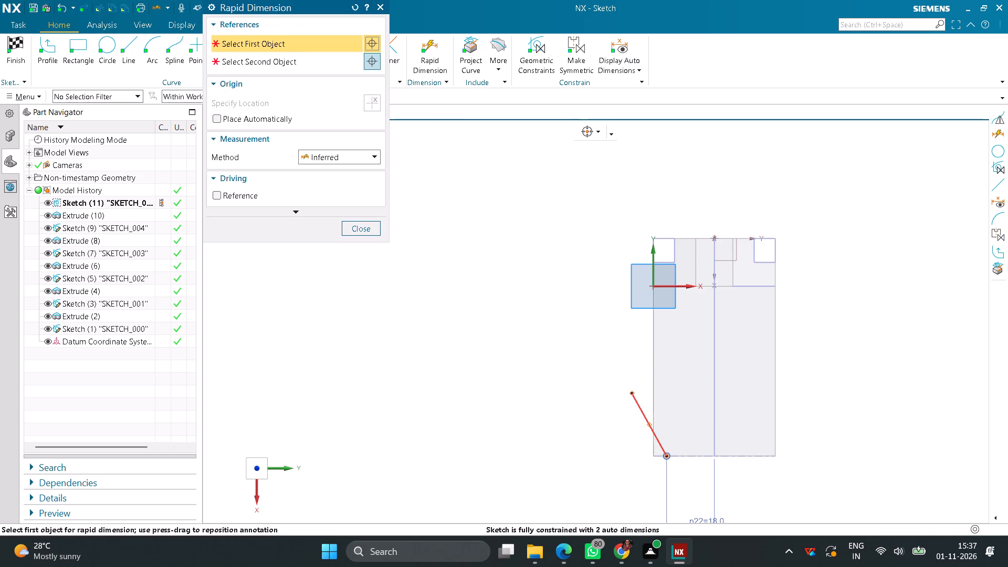
click(631, 392)
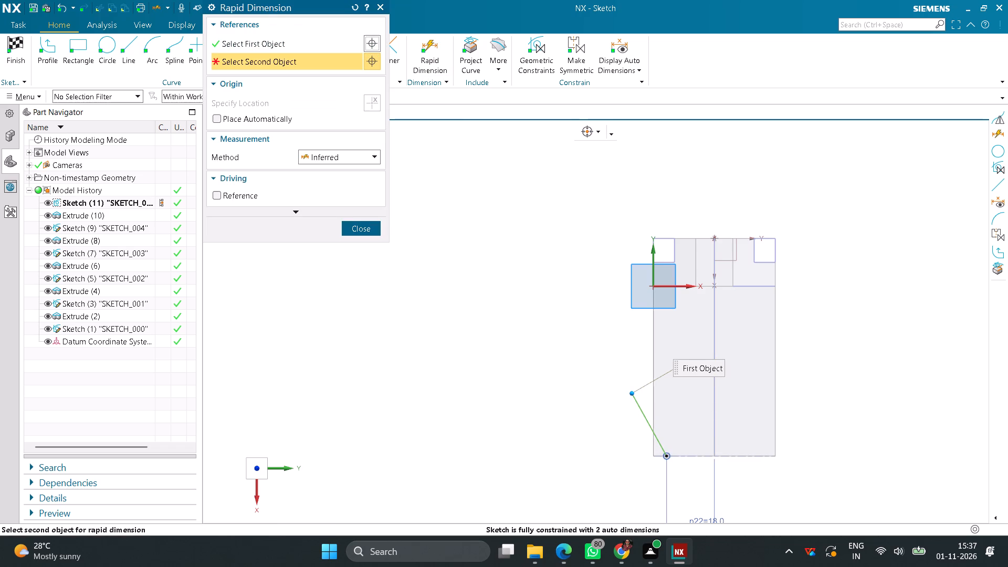
click(691, 457)
click(598, 443)
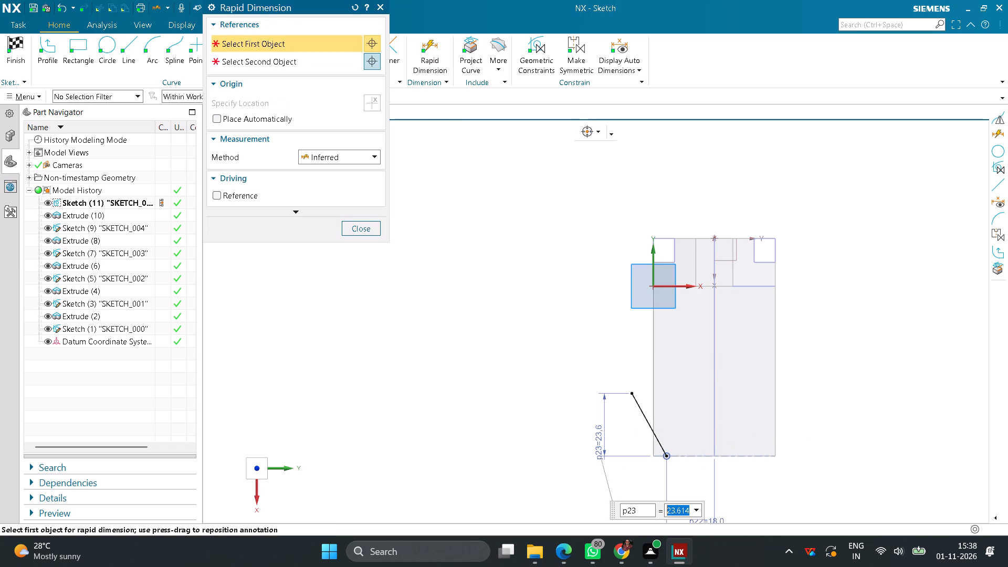
text(38)
key(Return)
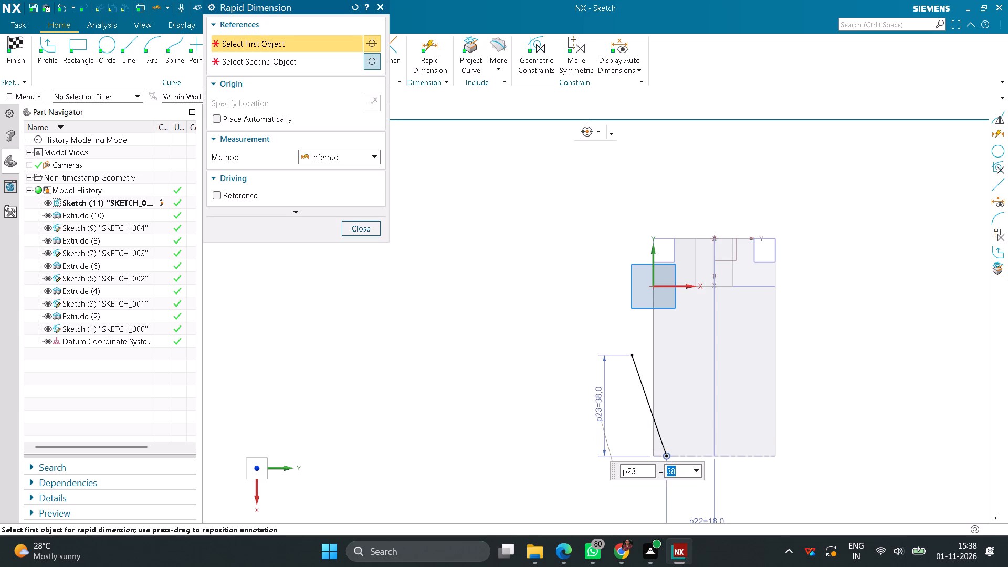
Apply a Point on Curve constraint placing the slanted line's upper endpoint on the base's adjacent side edge.
click(550, 72)
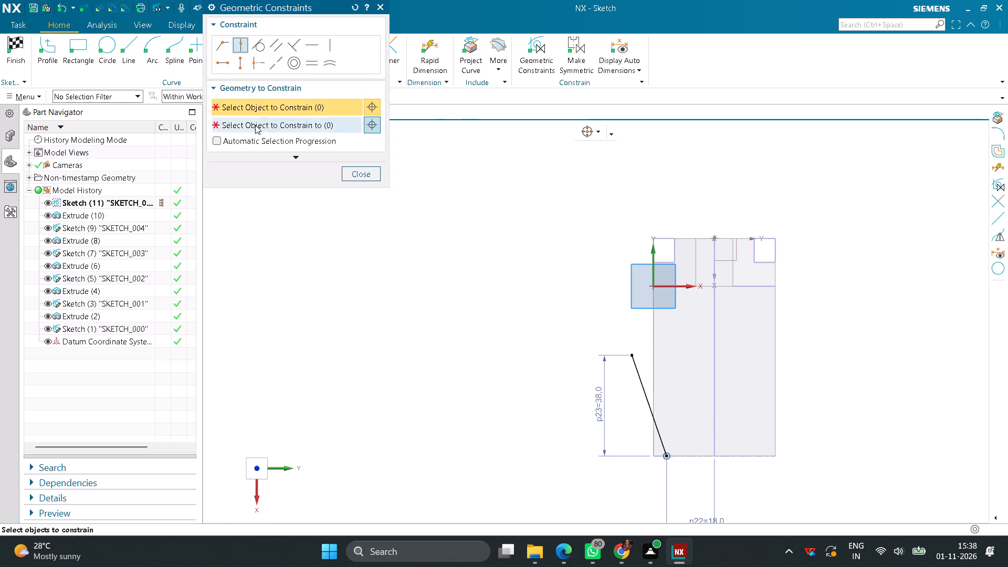
click(633, 354)
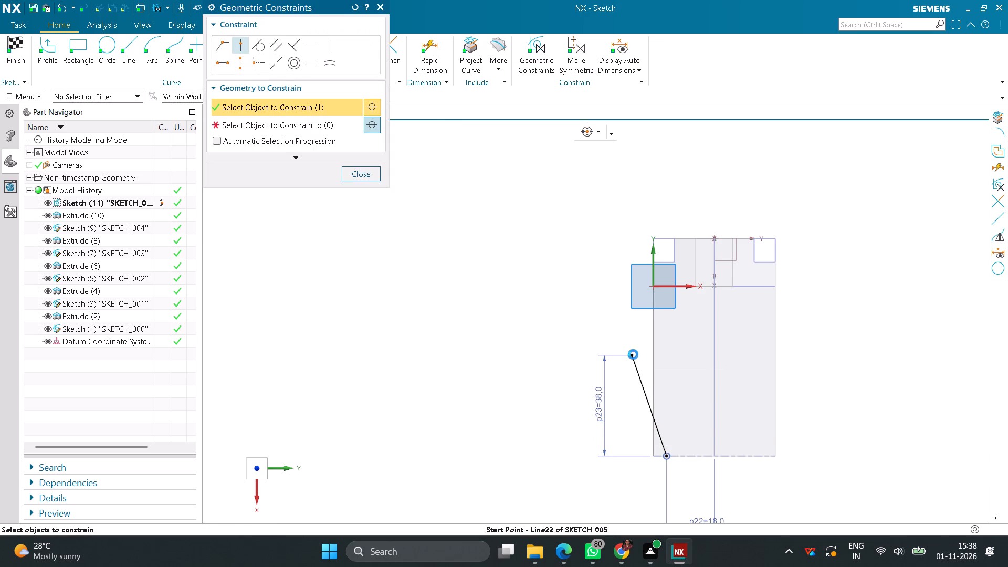
click(302, 130)
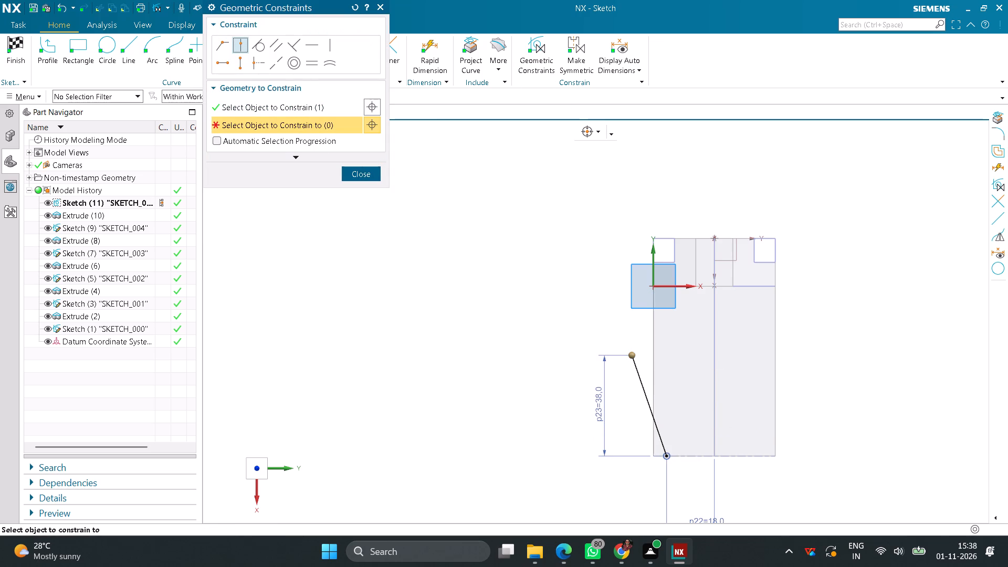
click(652, 350)
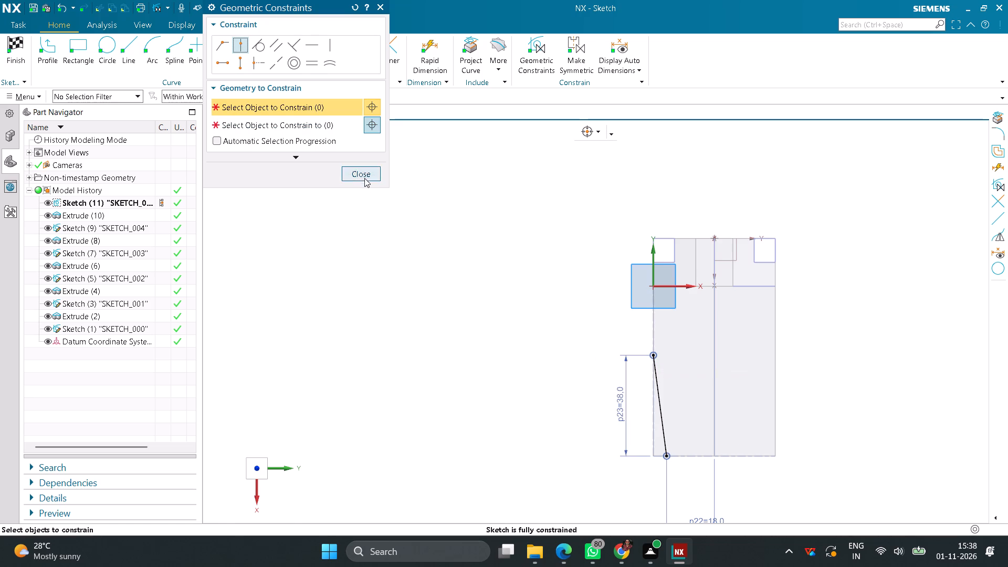
click(363, 174)
Close the corner triangle with a vertical and a horizontal line meeting at the base's front corner, and finish the sketch.
click(137, 45)
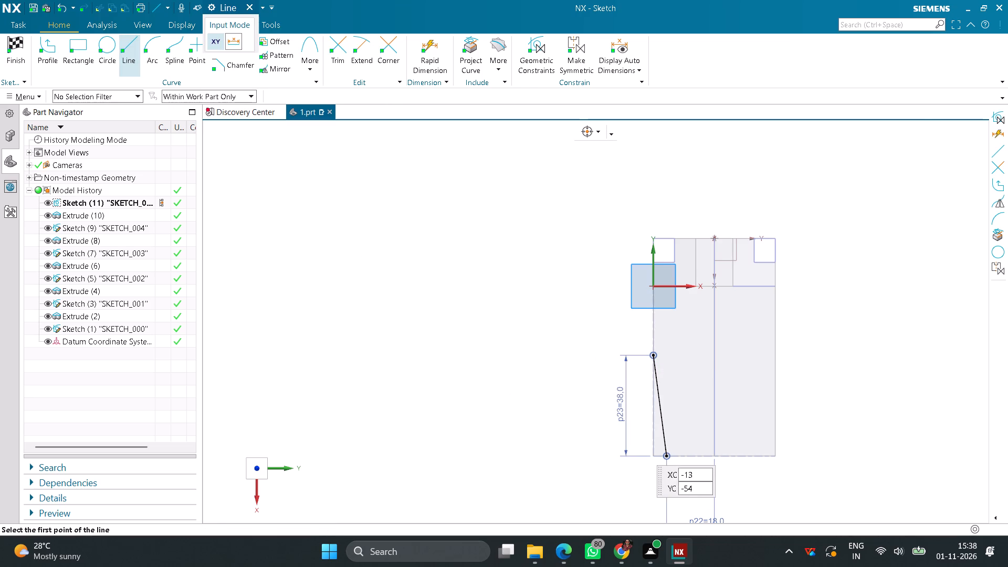
scroll(620, 428, up, 3)
middle_drag(565, 375, 364, 297)
right_drag(565, 375, 364, 297)
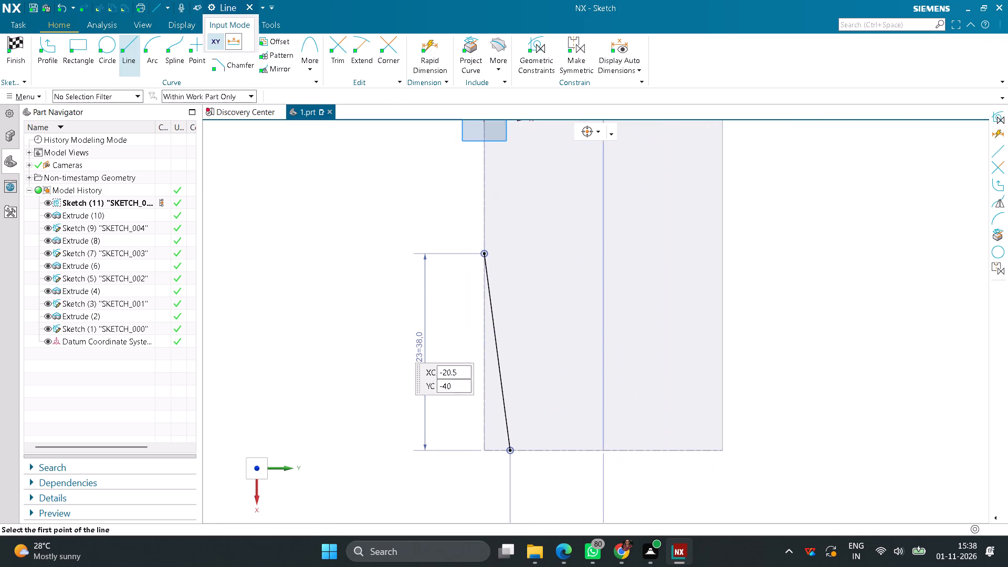
scroll(453, 375, up, 2)
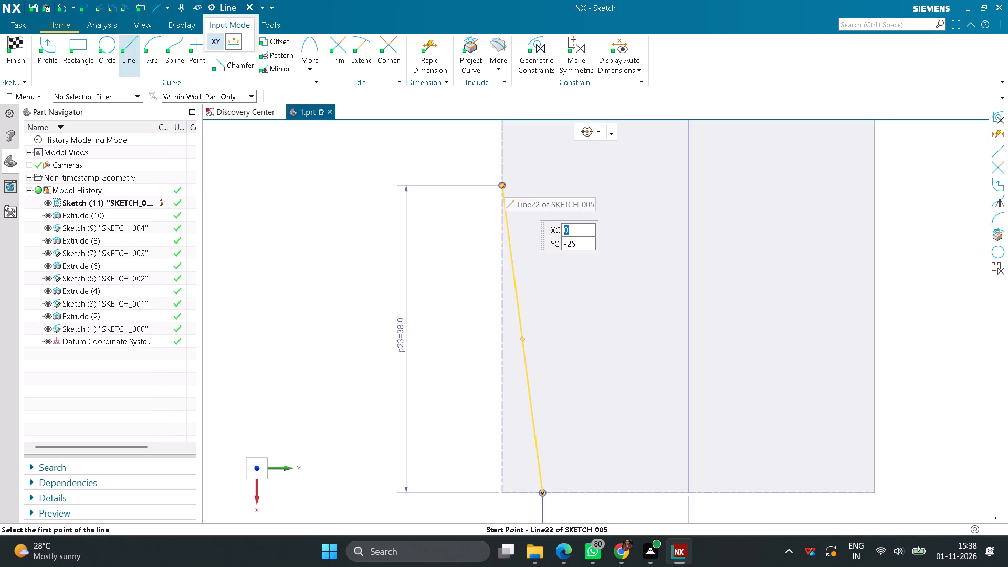
click(503, 184)
click(501, 493)
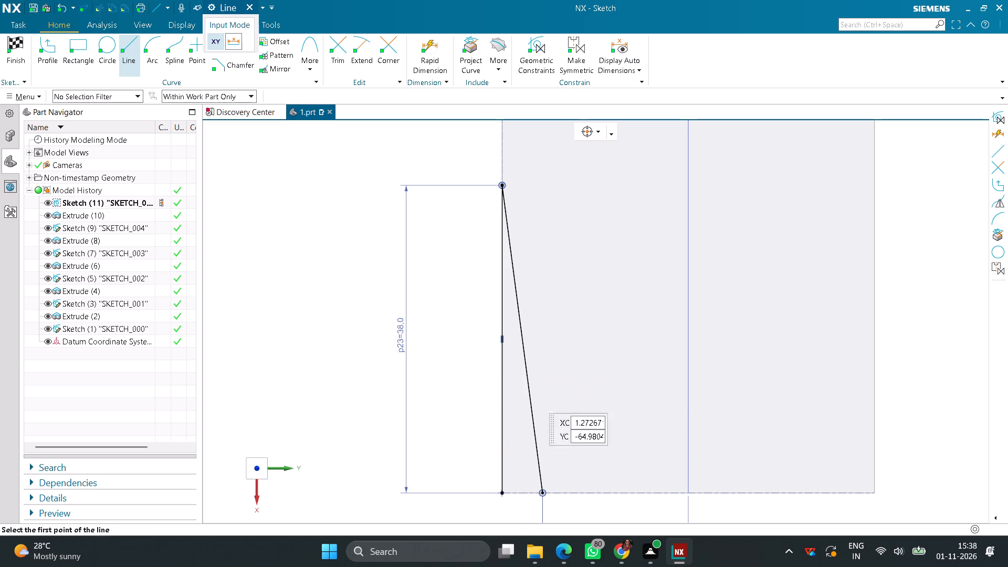
click(499, 496)
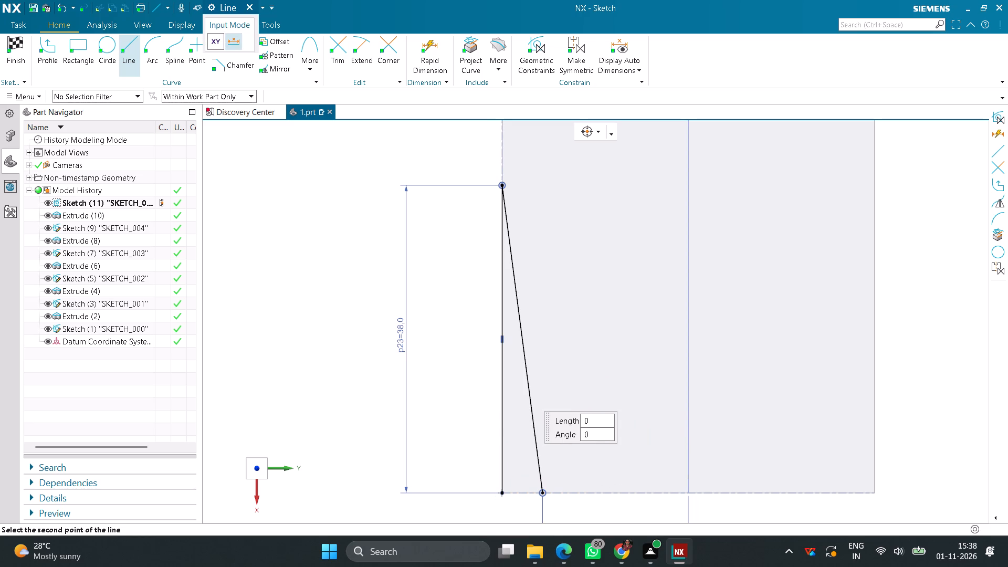
click(543, 493)
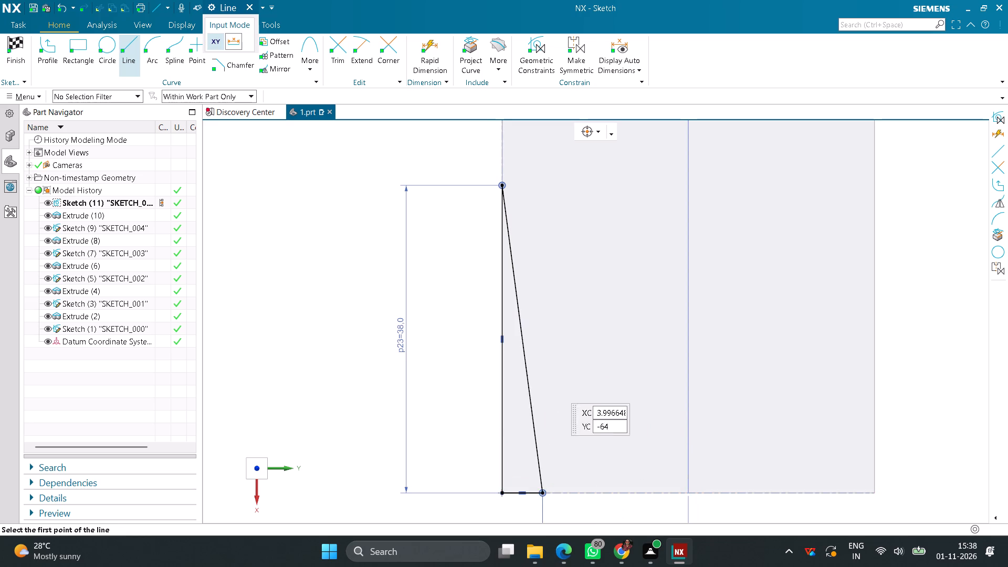
middle_click(356, 356)
scroll(356, 356, up, 1)
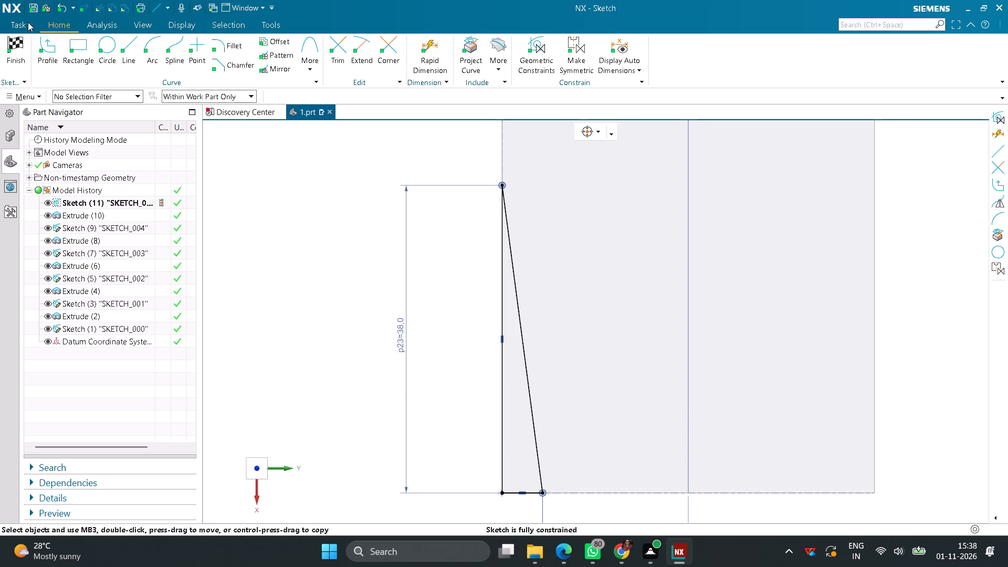
click(22, 39)
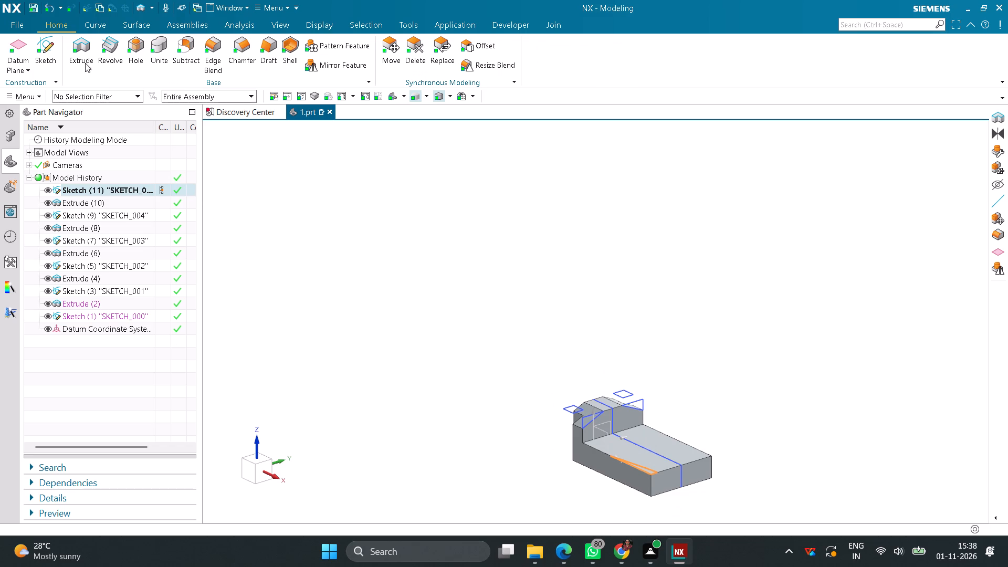
Extrude the base's corner triangle 46 mm in the reversed direction, subtracting it from the body.
click(82, 53)
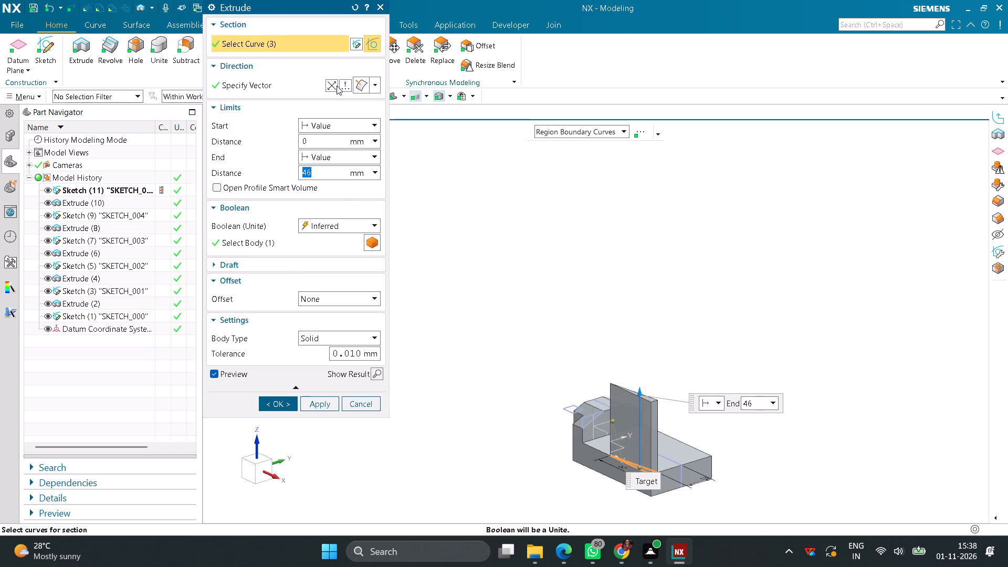
click(333, 86)
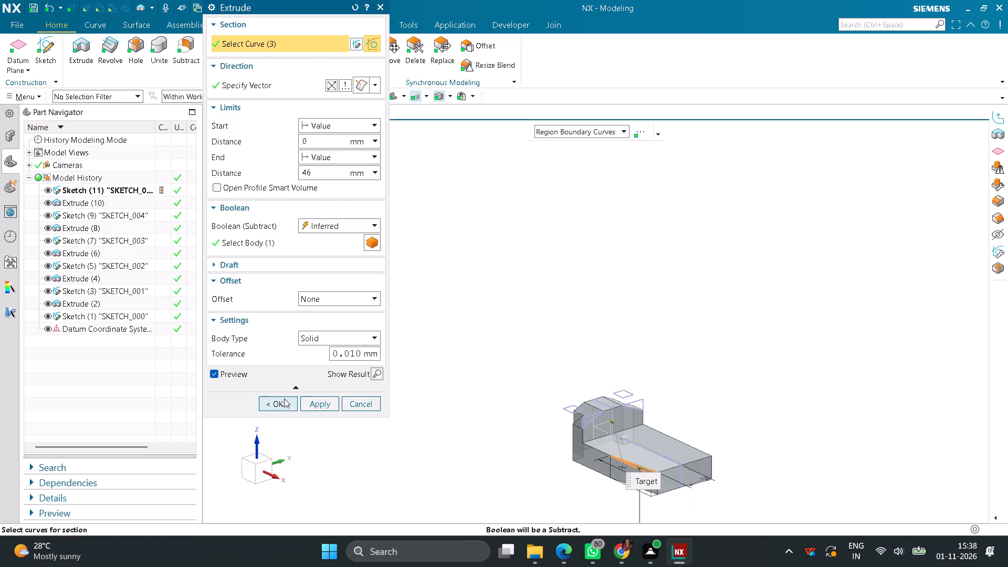
click(284, 398)
Start a sketch on the base's top face and draw a slanted line about 25 mm long near the uncut front corner.
click(50, 38)
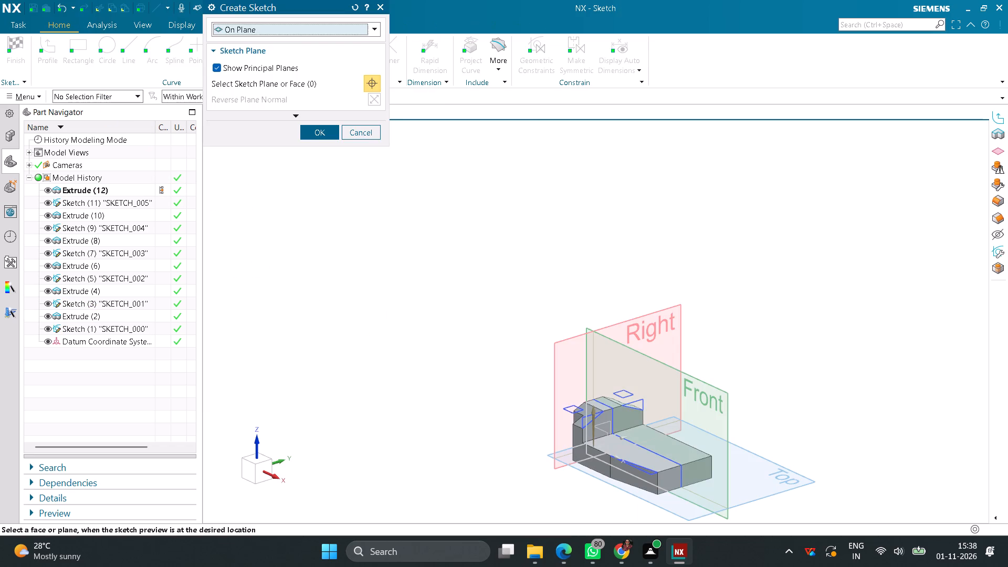
click(669, 454)
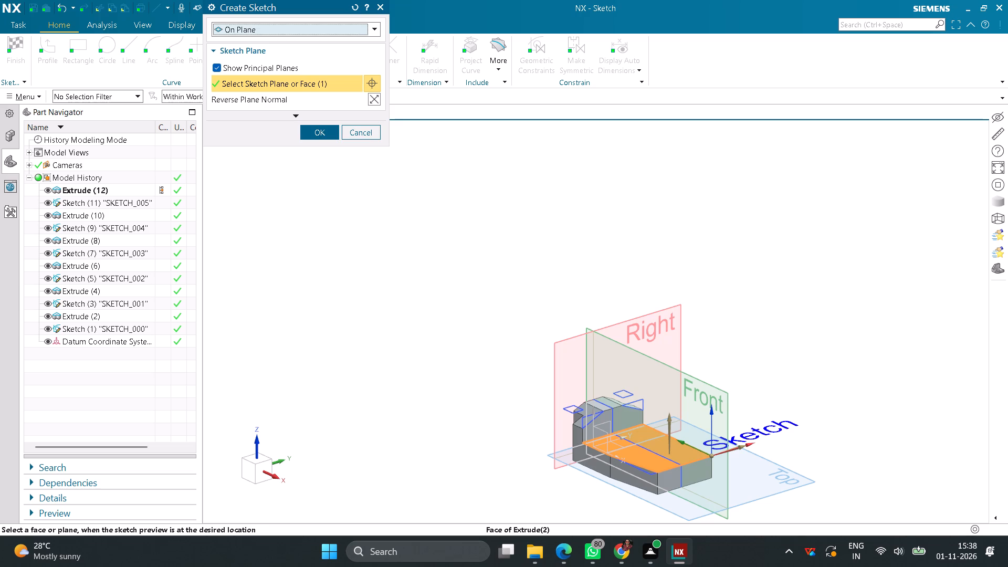
click(322, 135)
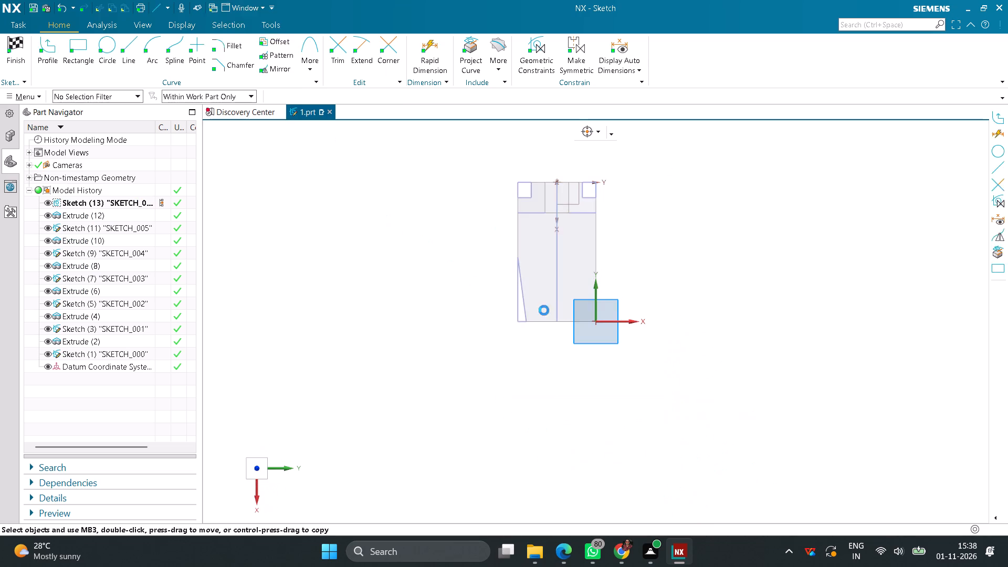
scroll(645, 268, up, 1)
click(128, 47)
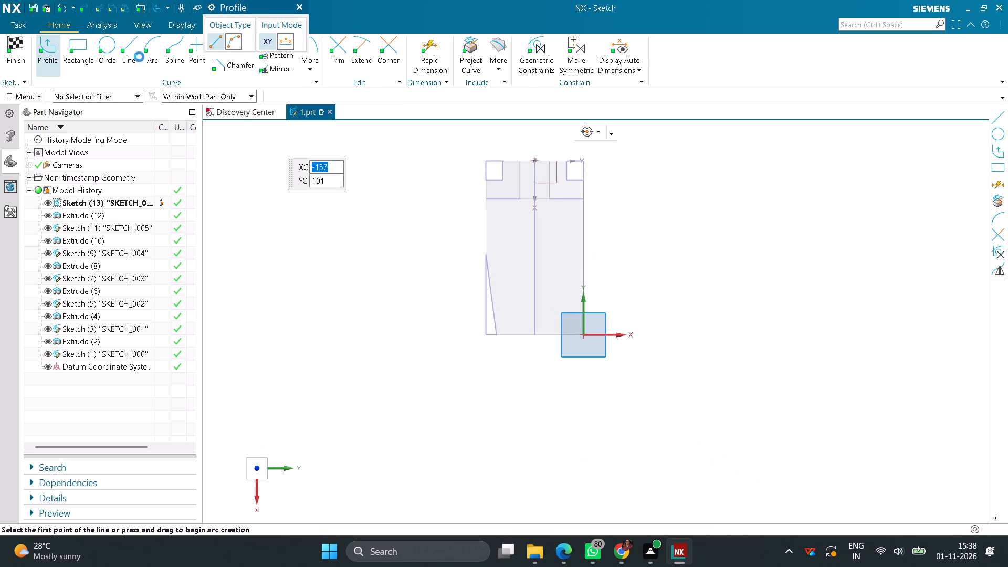
click(561, 266)
click(551, 320)
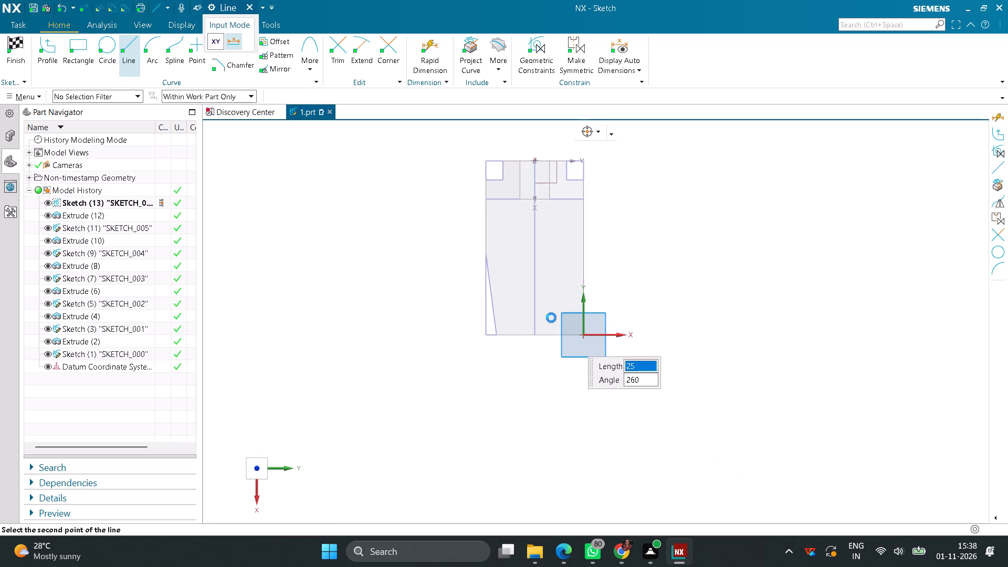
Dimension the slanted line's lower endpoint 11+7 mm from the base's lengthwise centre line.
click(435, 52)
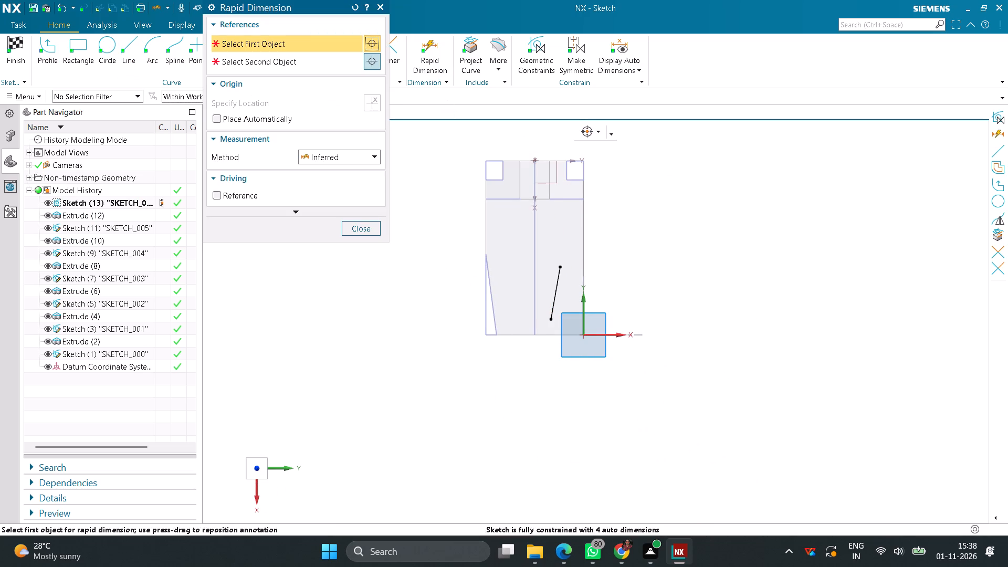
scroll(537, 347, up, 2)
click(558, 307)
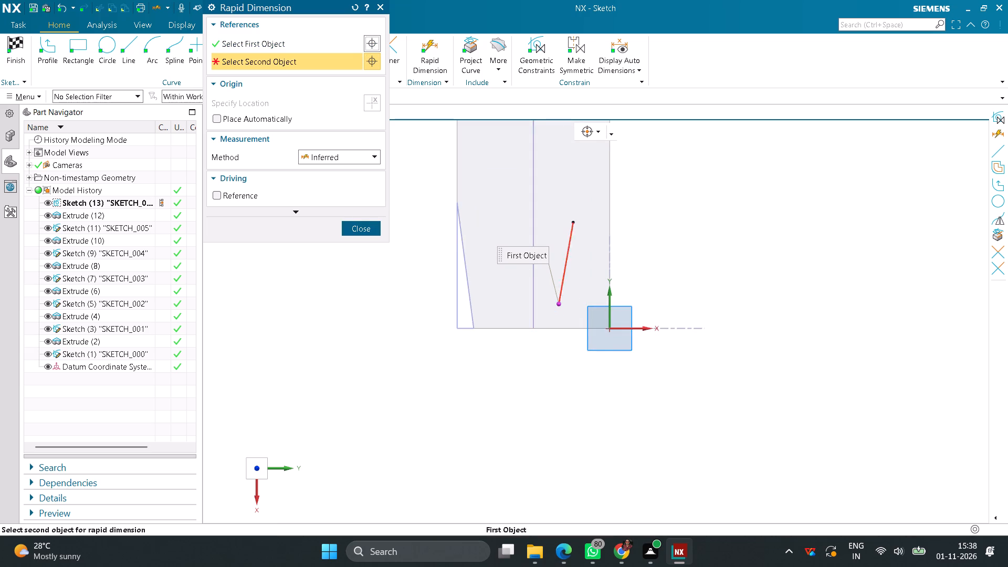
click(536, 308)
click(575, 382)
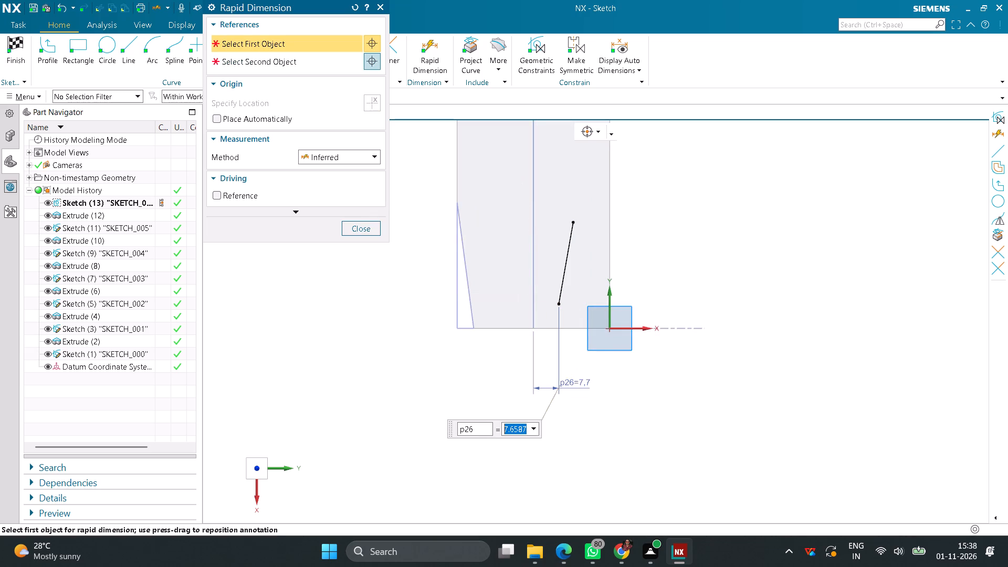
text(11+7)
key(Return)
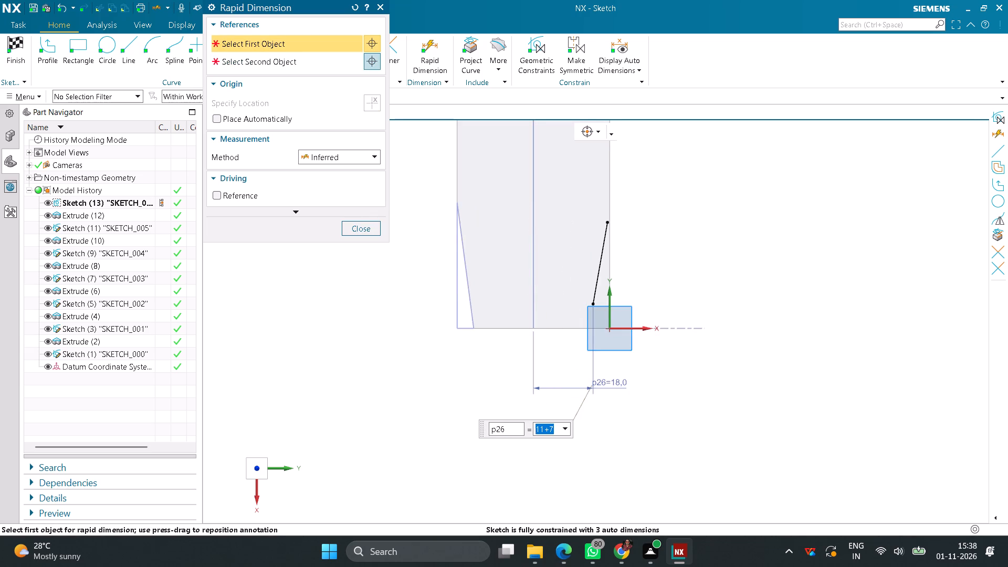
Dimension the slanted line's upper endpoint 38 mm from the base's front edge.
click(606, 223)
click(559, 329)
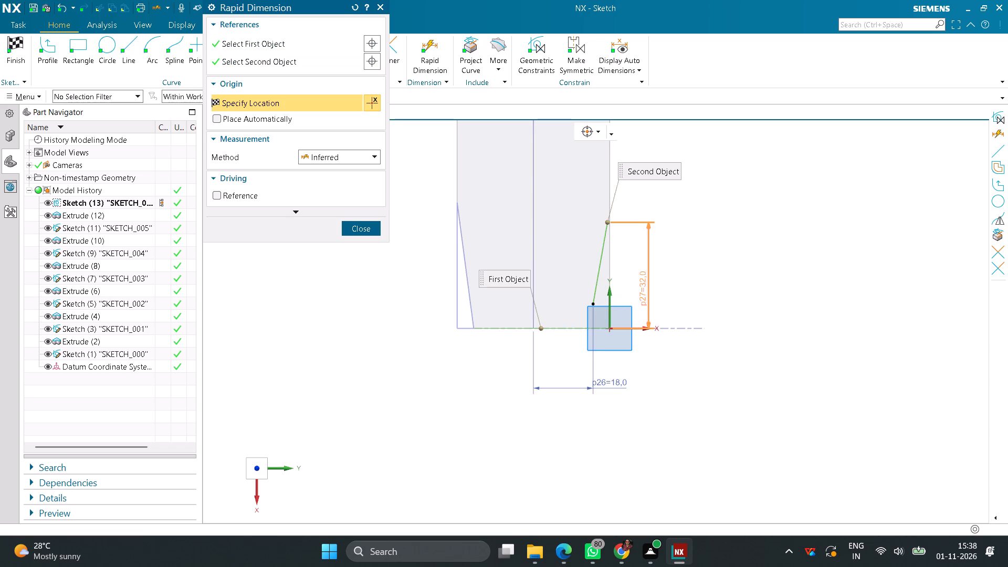
click(668, 271)
text(38)
key(Return)
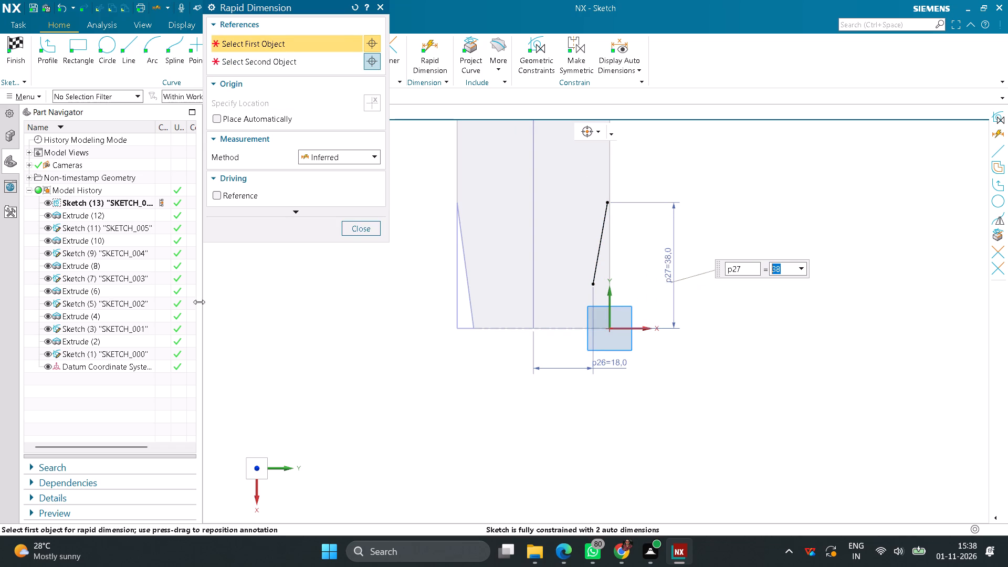
Apply Point on Curve constraints placing the slanted line's upper endpoint on the base's side edge and its lower endpoint on the front edge.
click(543, 65)
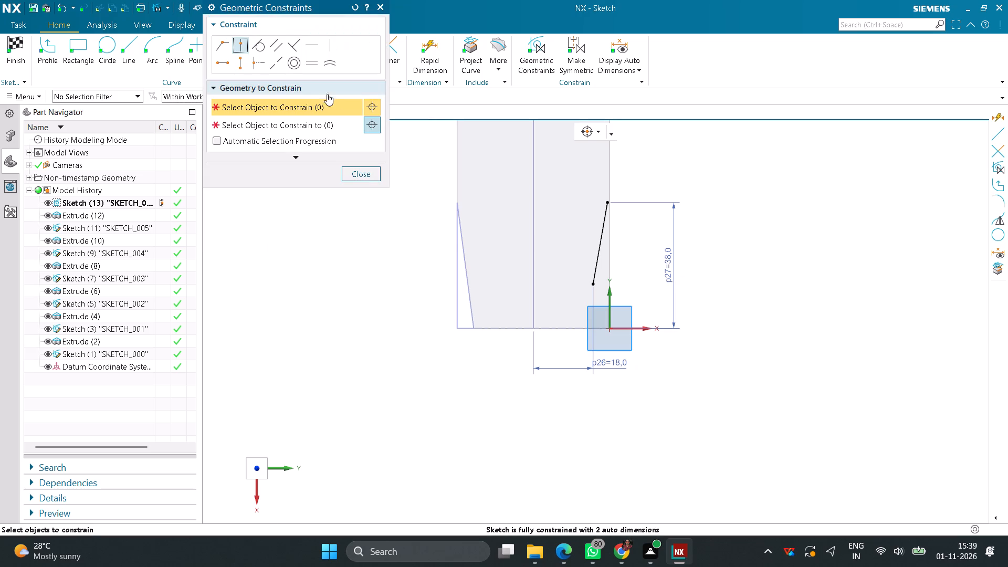
click(606, 204)
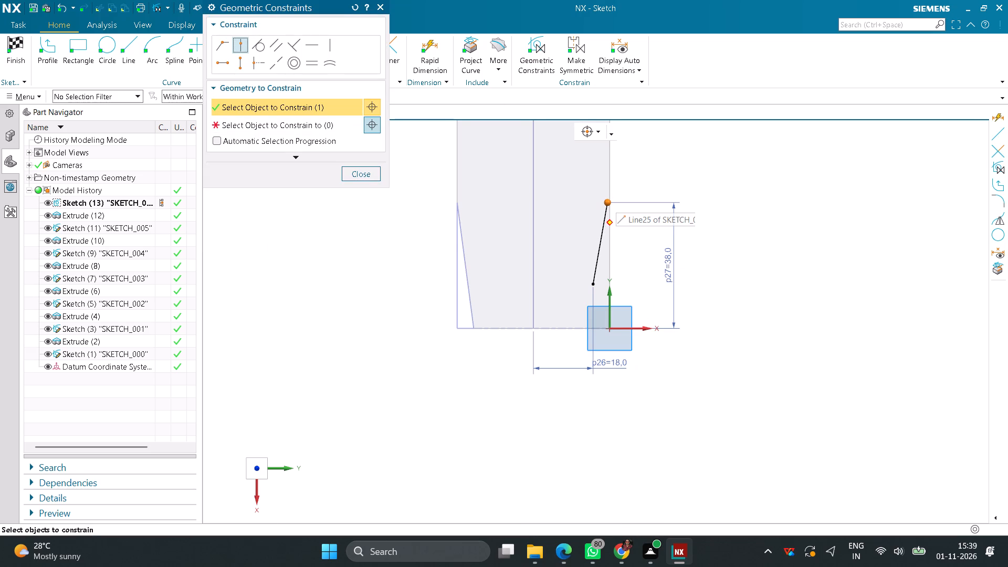
click(313, 127)
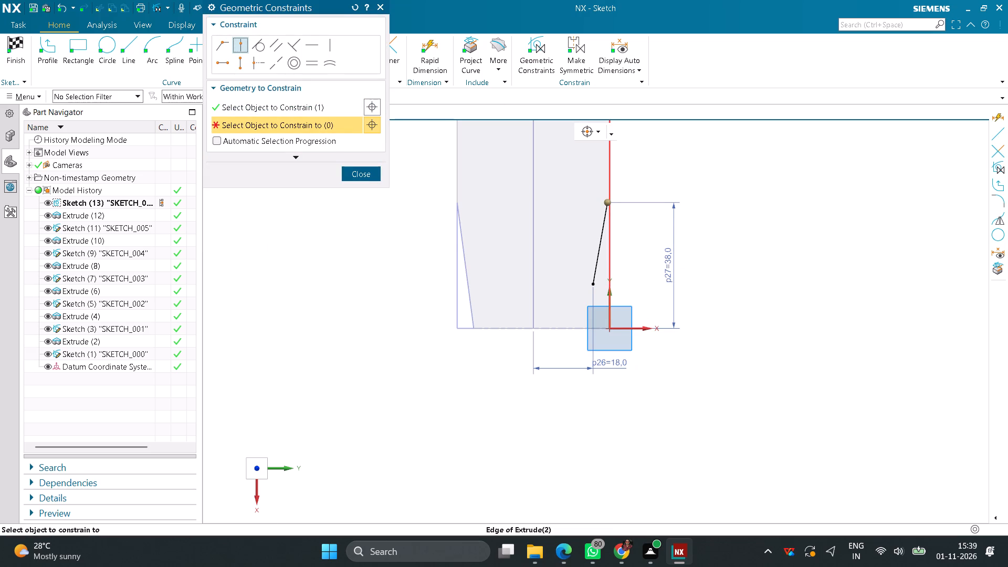
click(612, 180)
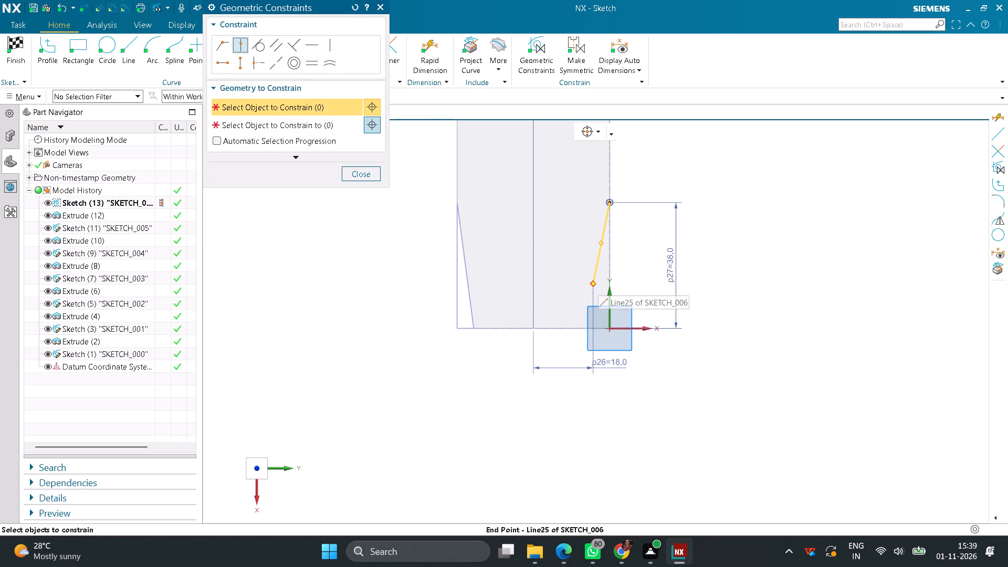
click(597, 282)
click(304, 128)
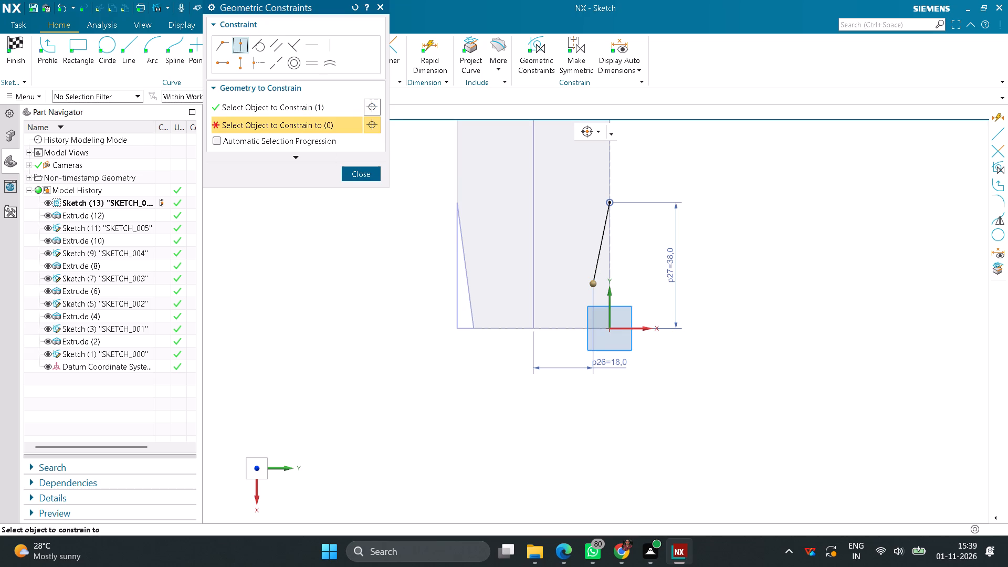
click(566, 333)
click(358, 177)
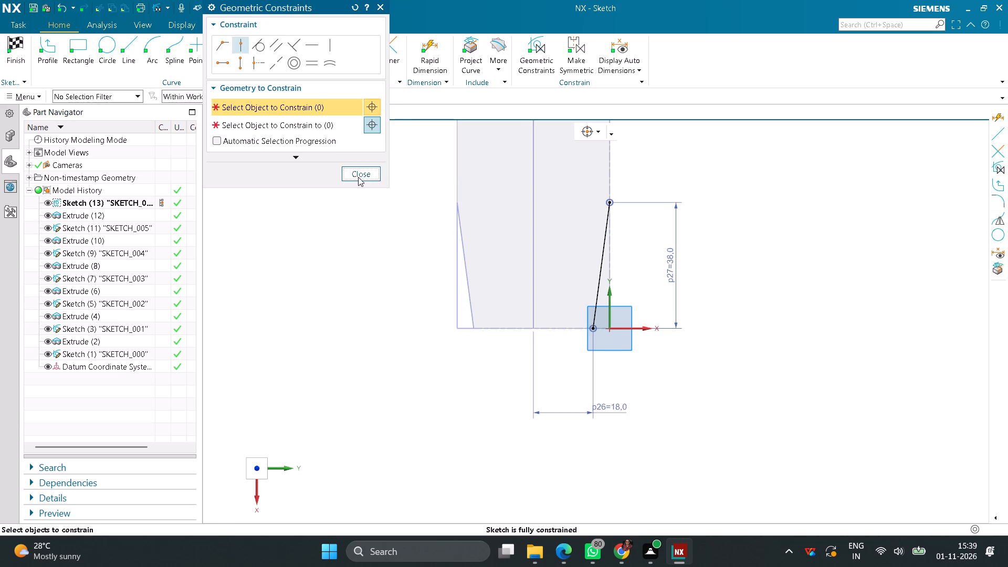
Close the corner triangle with a vertical and a horizontal line meeting at the base's front corner, and finish the sketch.
click(124, 49)
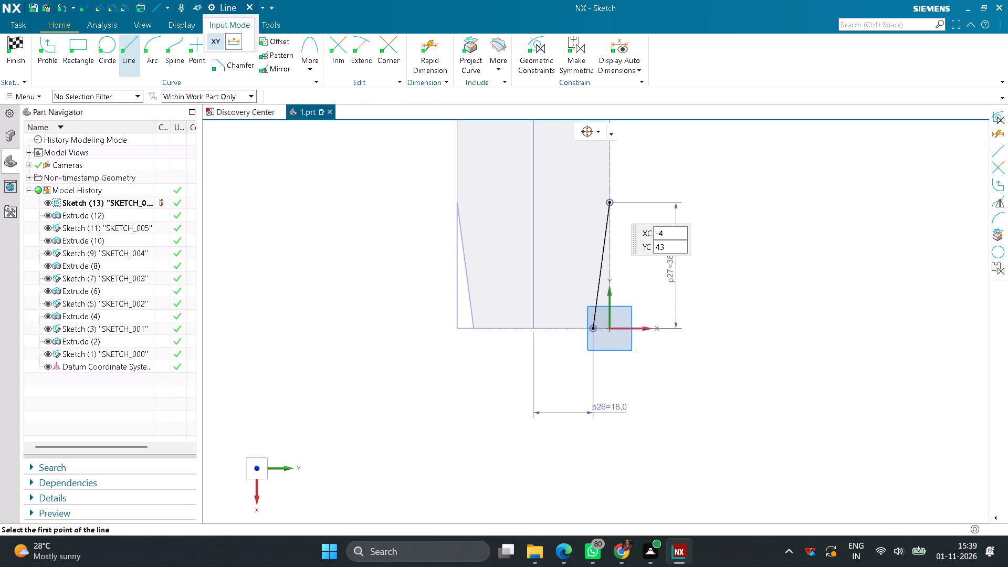
scroll(595, 186, up, 3)
click(623, 217)
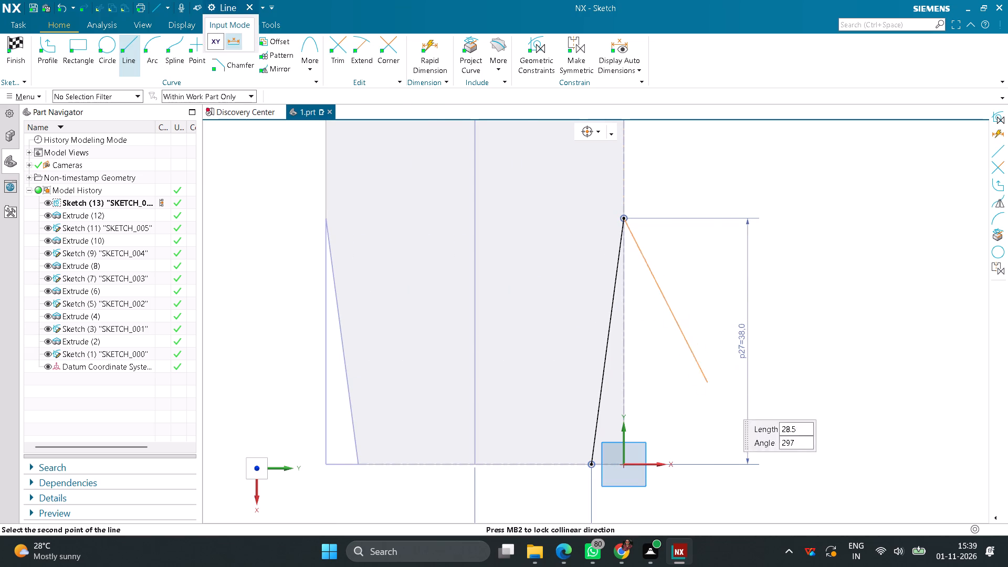
click(625, 462)
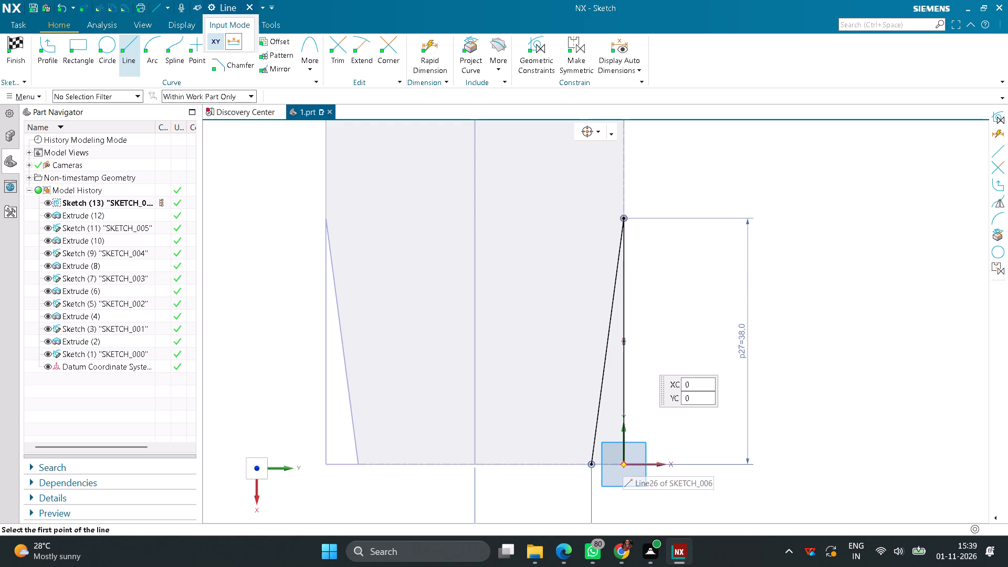
click(623, 463)
click(590, 467)
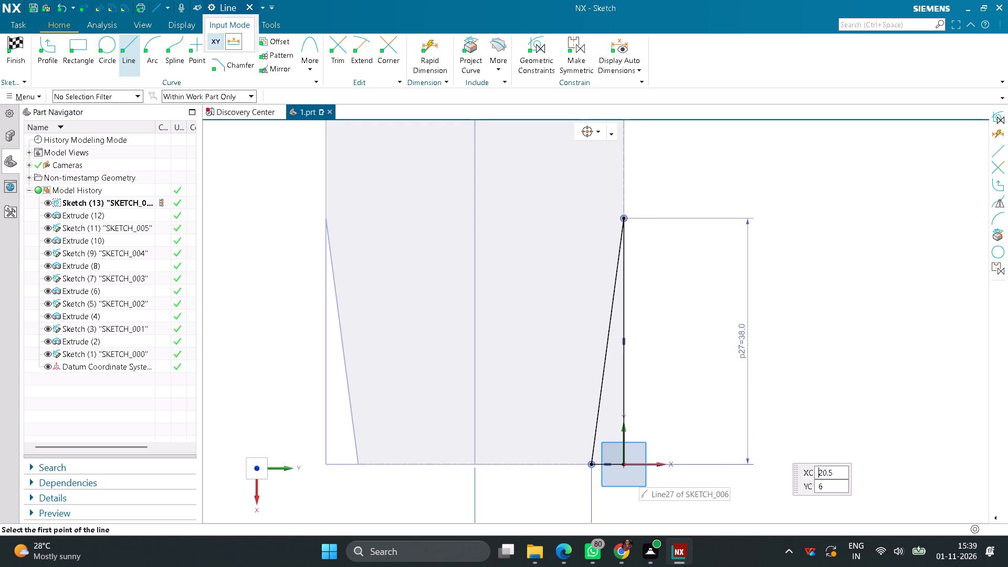
middle_click(797, 372)
click(21, 48)
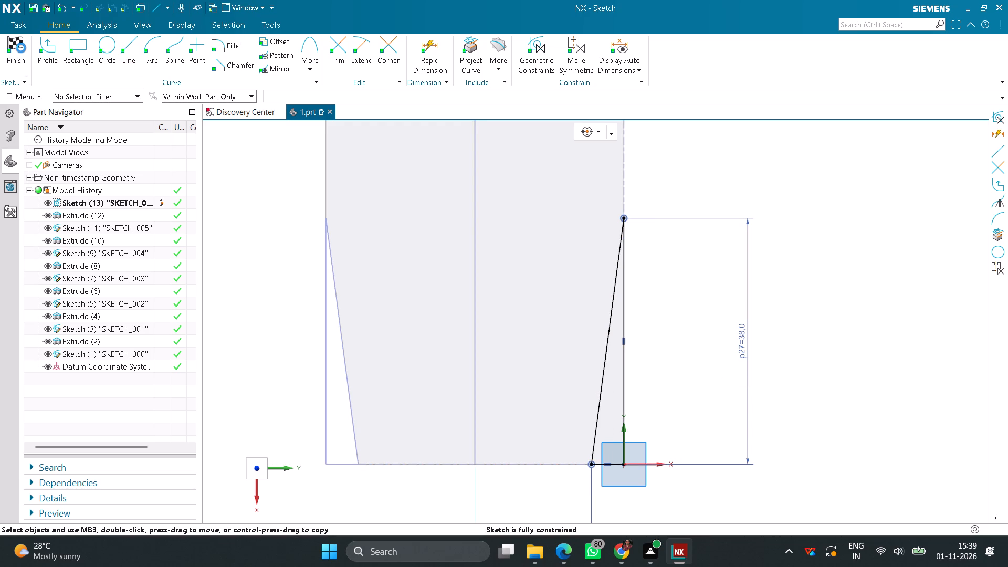
Extrude the second corner triangle 46 mm in the reversed direction, subtracting it from the body.
click(81, 64)
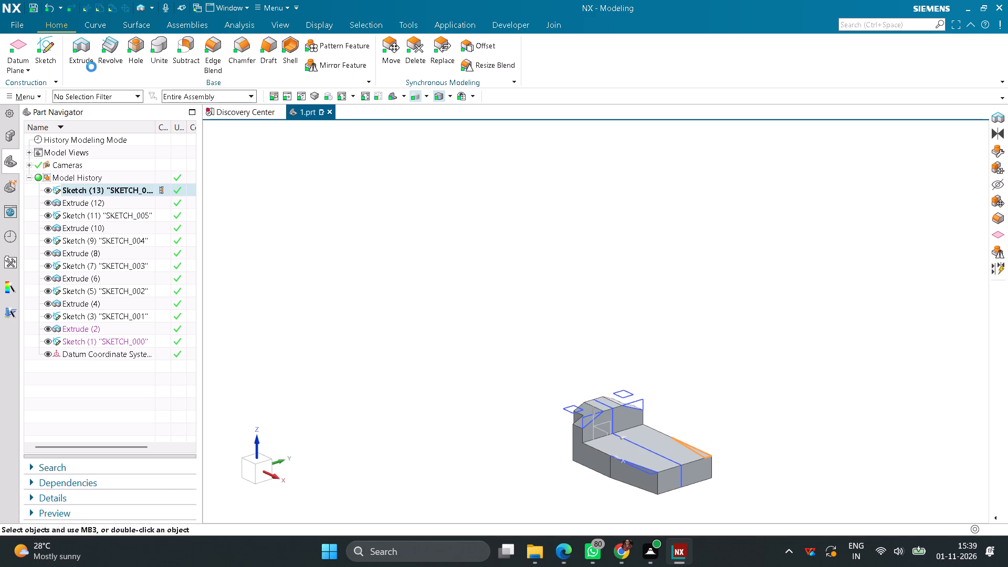
click(329, 89)
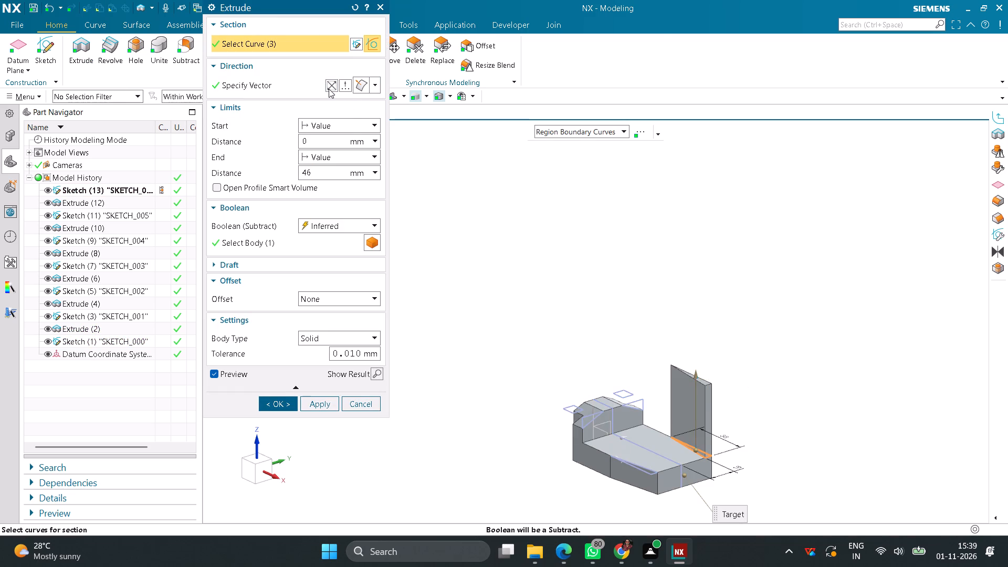
click(289, 401)
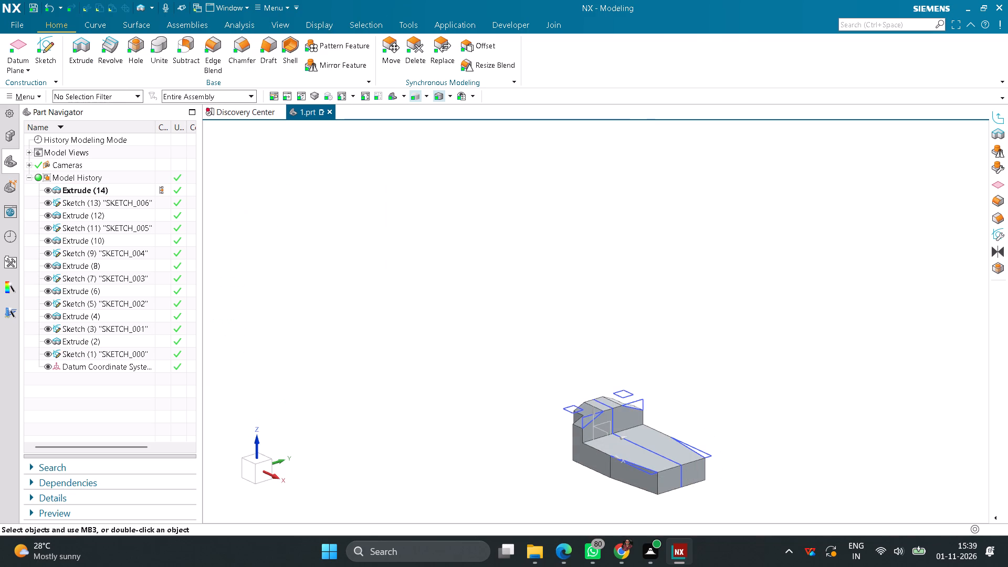
Start a sketch on the base's top face and draw a 14 mm diameter circle centred on the lengthwise centre line.
click(50, 52)
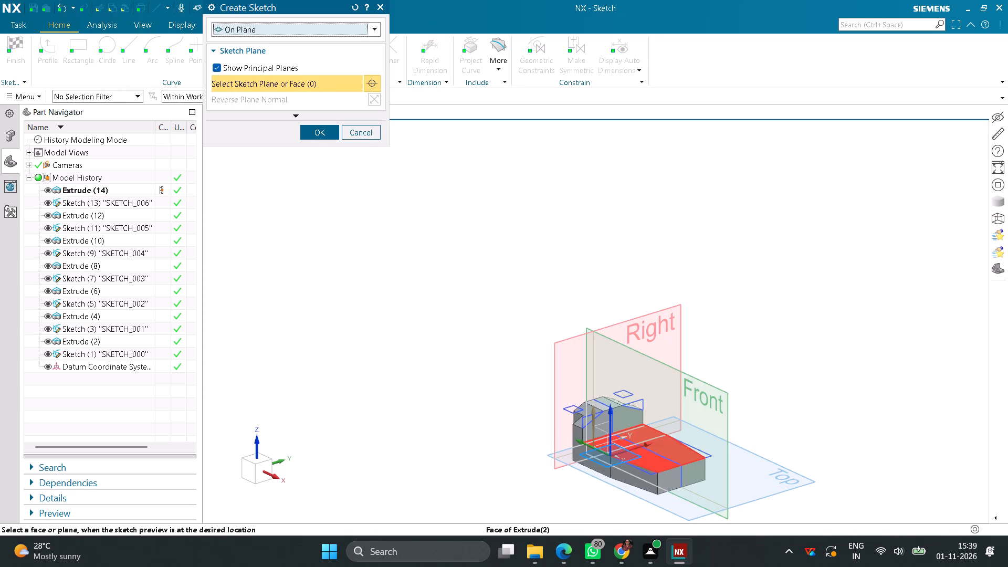
click(629, 449)
click(313, 132)
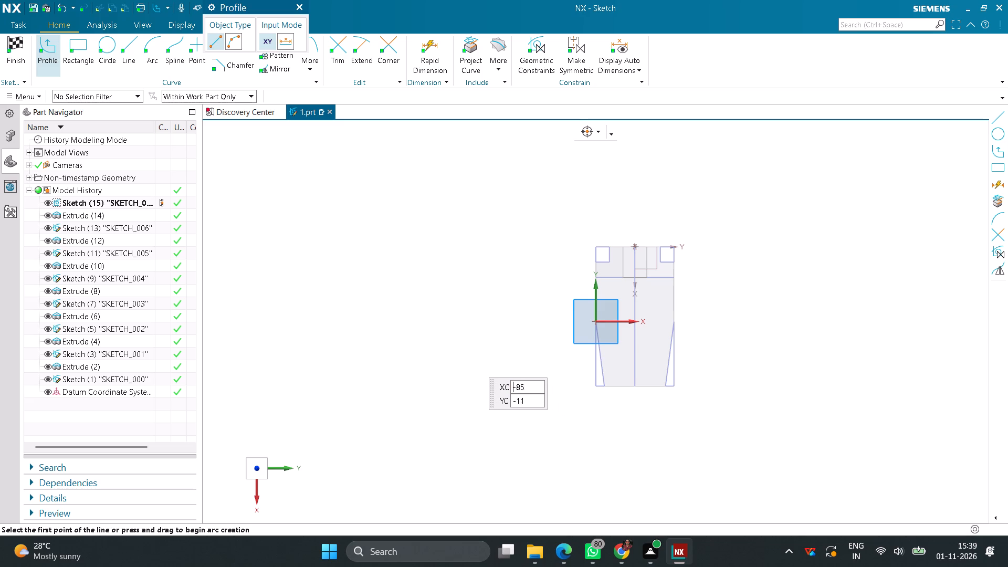
click(111, 46)
scroll(660, 364, up, 3)
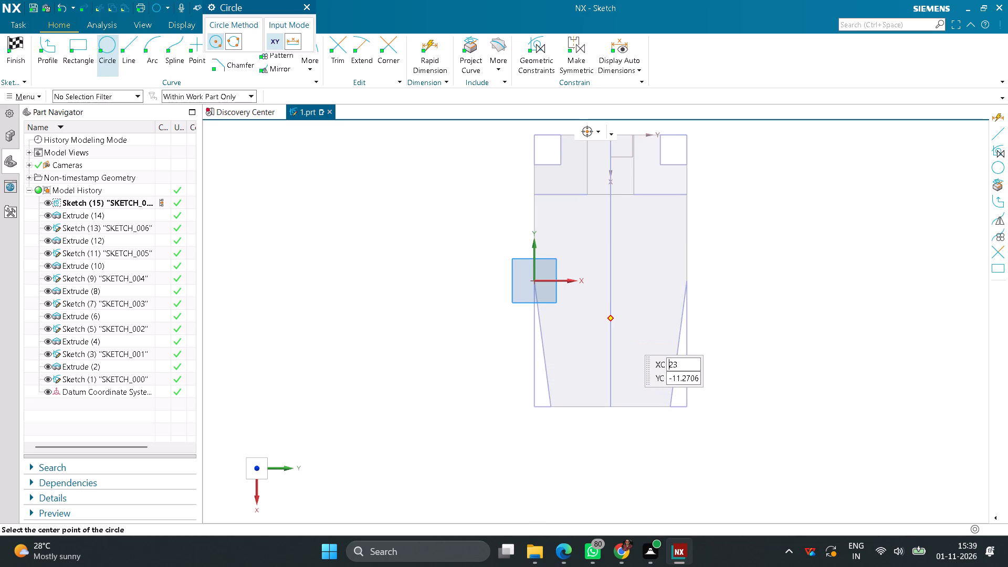
click(613, 331)
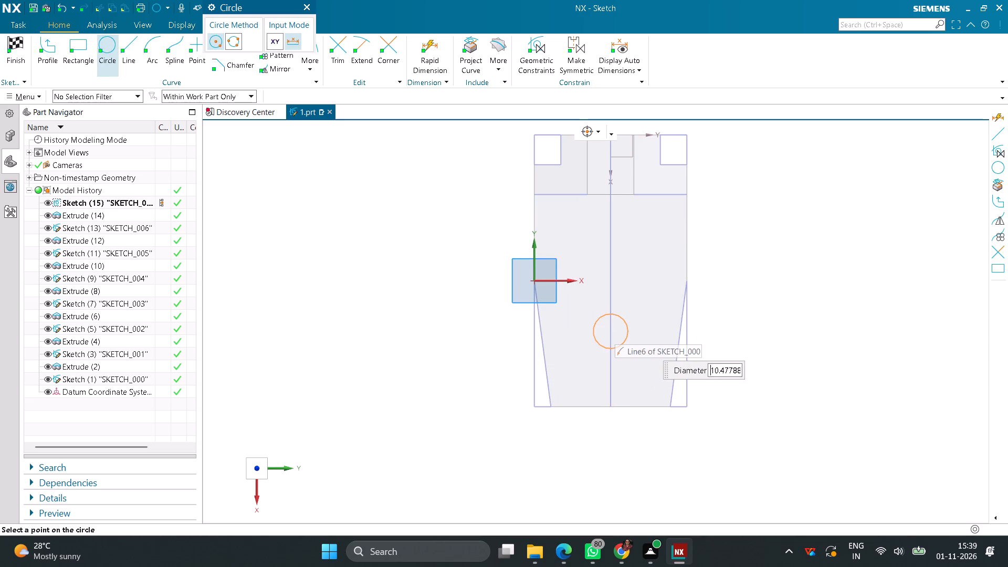
text(14)
key(Return)
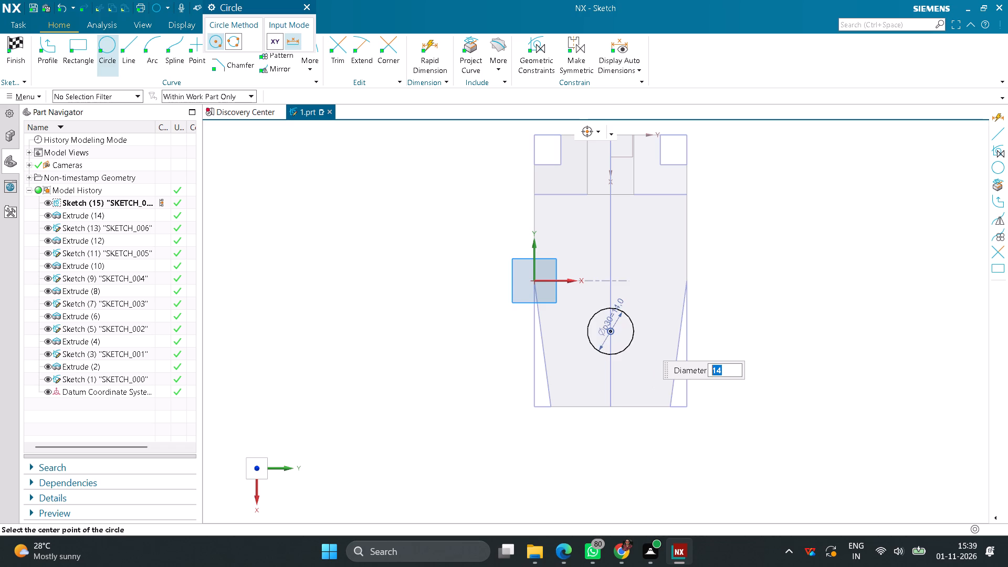
middle_click(426, 342)
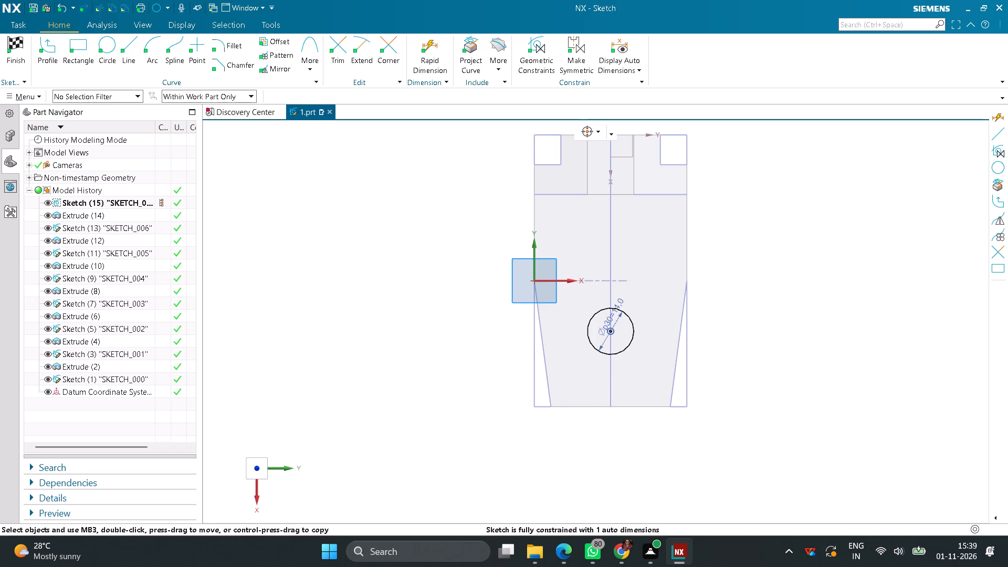
Dimension the circle's centre 22 mm from the base's front edge.
click(423, 50)
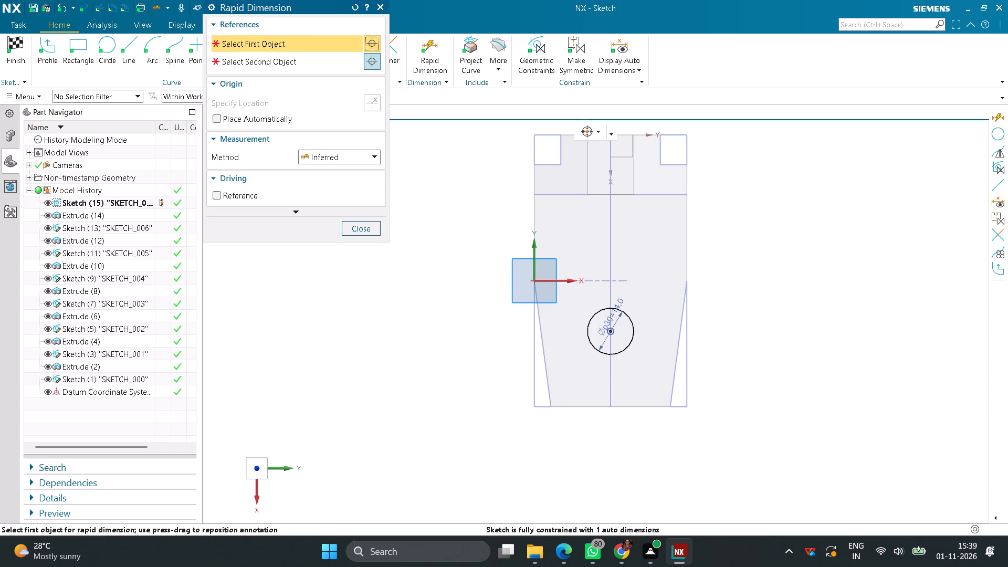
click(615, 328)
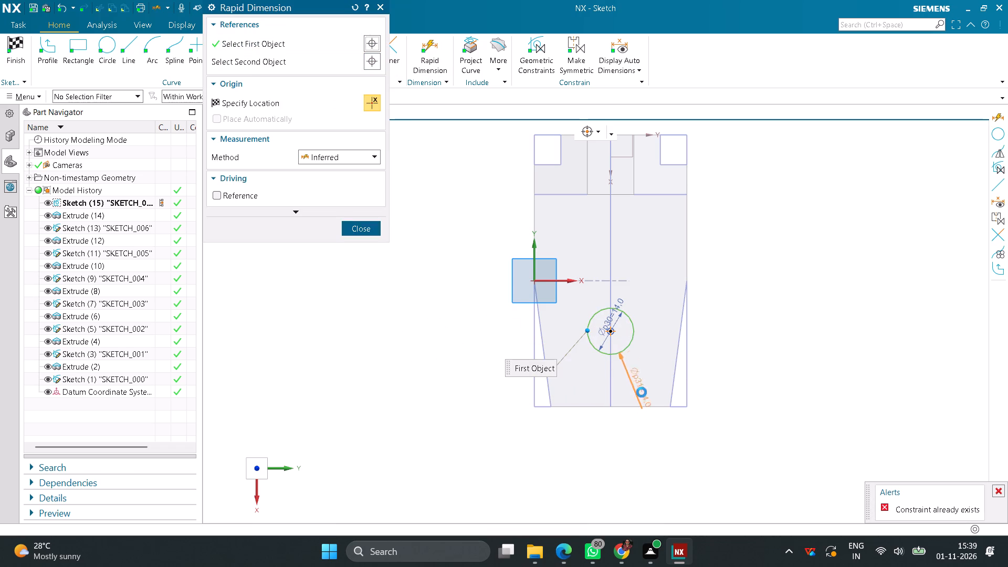
click(646, 406)
click(711, 368)
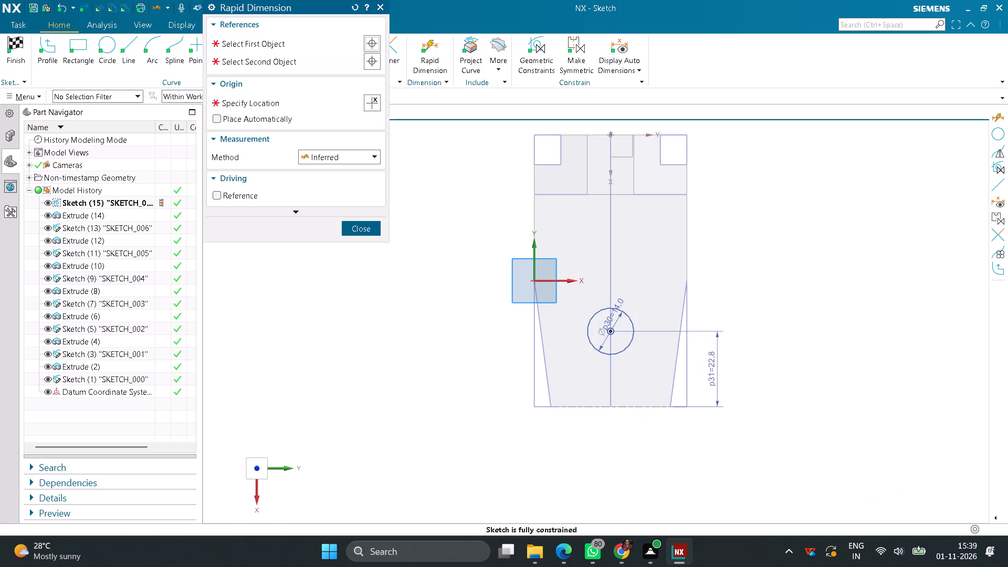
text(22)
key(Return)
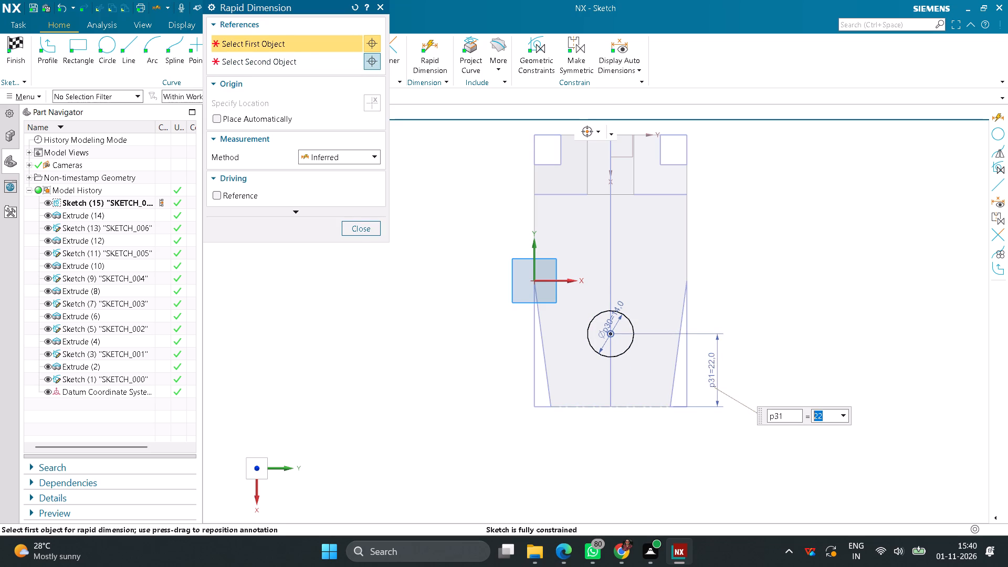
click(357, 231)
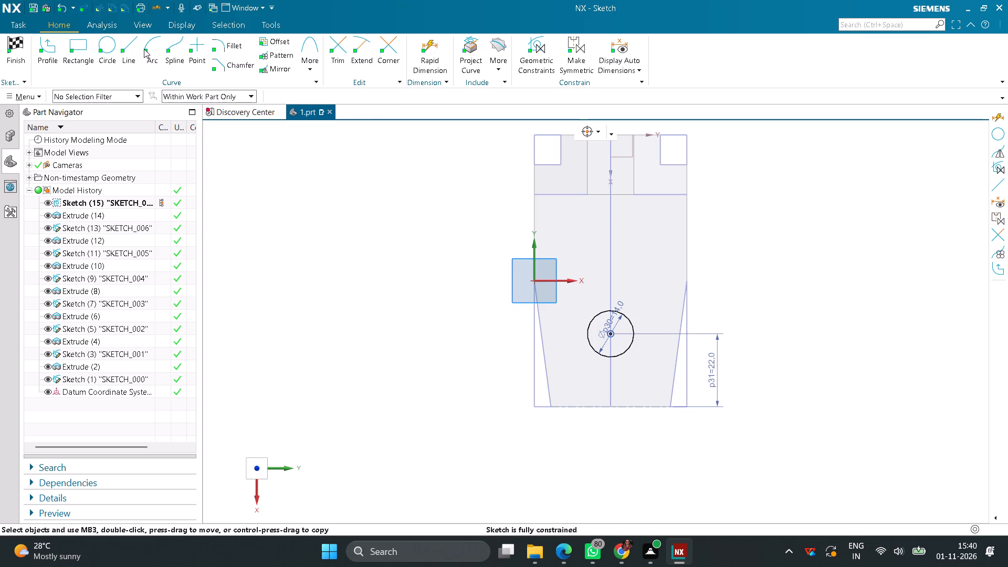
Draw a vertical line about 22 mm long between the circle and the base's tapered side near the sketch origin.
click(122, 43)
click(560, 309)
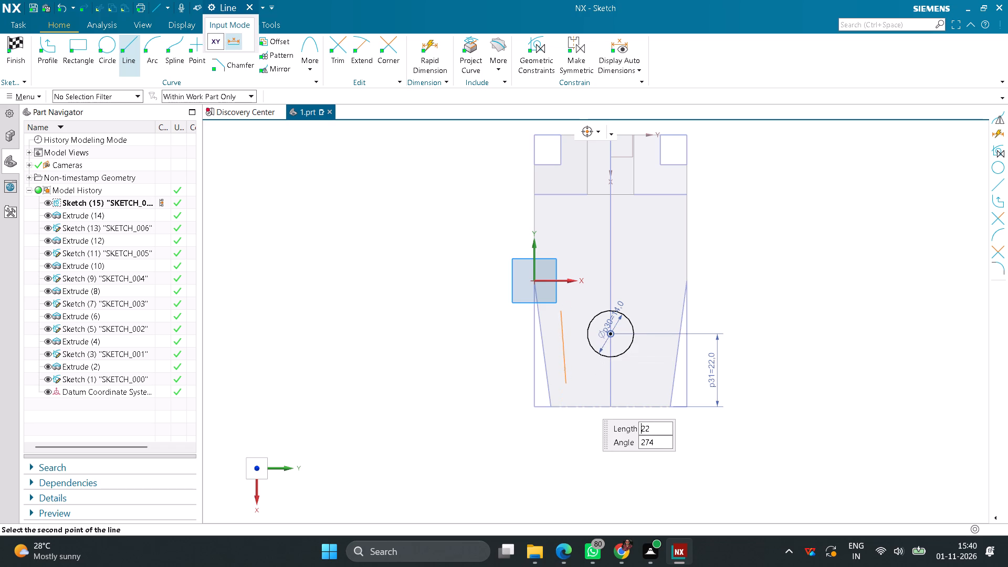
click(562, 382)
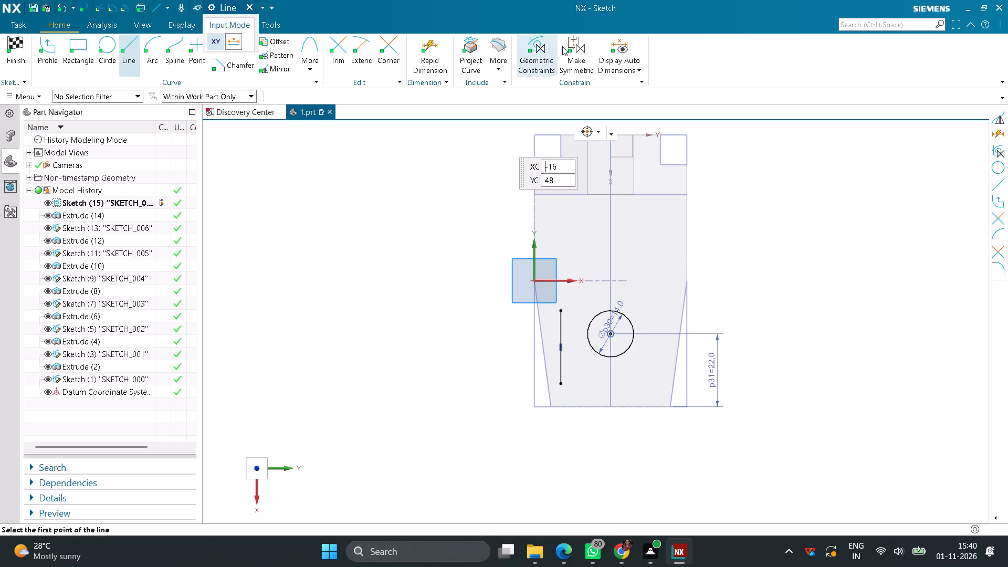
Apply a tangent constraint between the vertical line and the 14 mm circle.
click(546, 51)
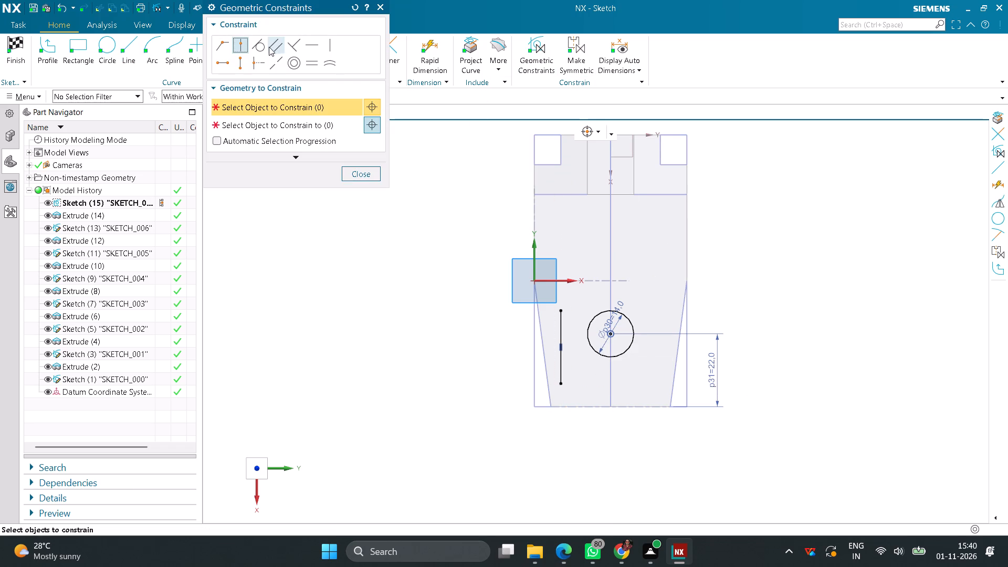
click(268, 46)
click(260, 45)
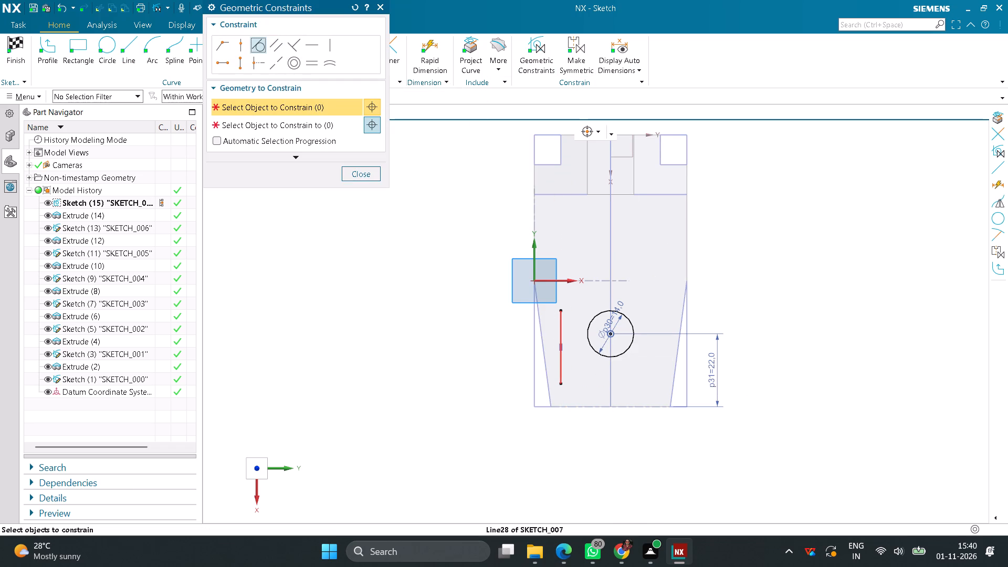
click(559, 325)
click(306, 129)
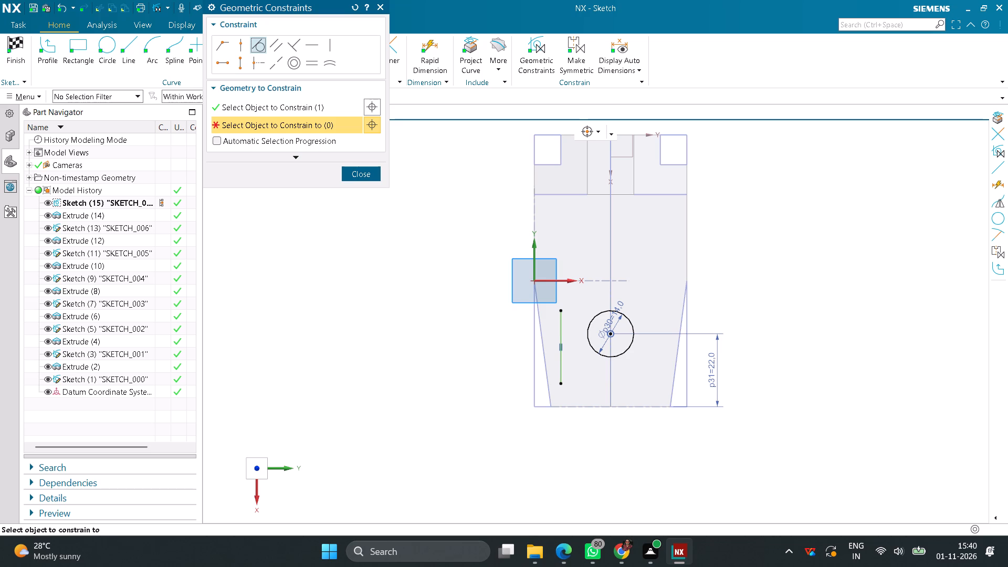
click(592, 328)
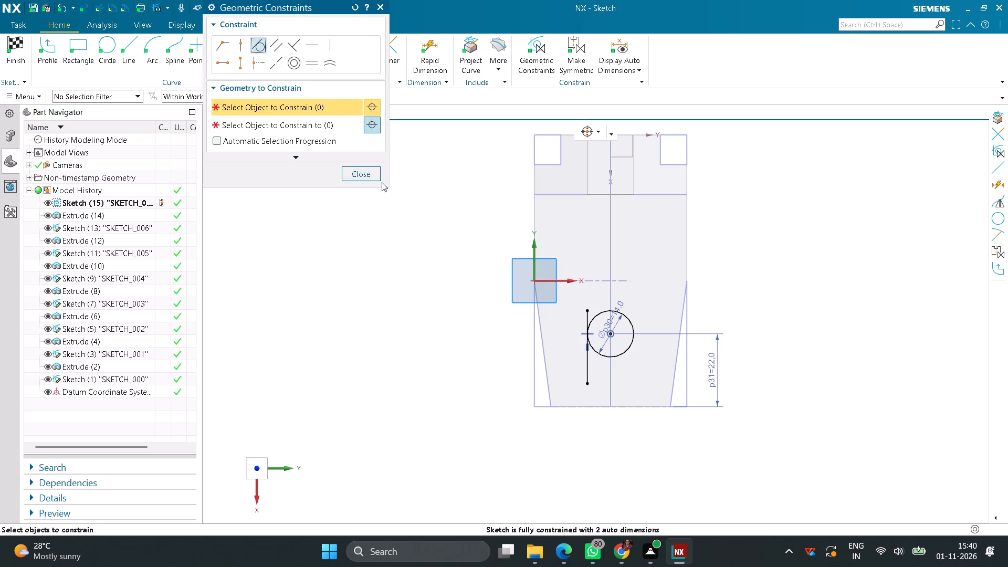
Constrain the tangent line's upper endpoint onto the circle and its lower endpoint onto the base's front edge.
click(240, 42)
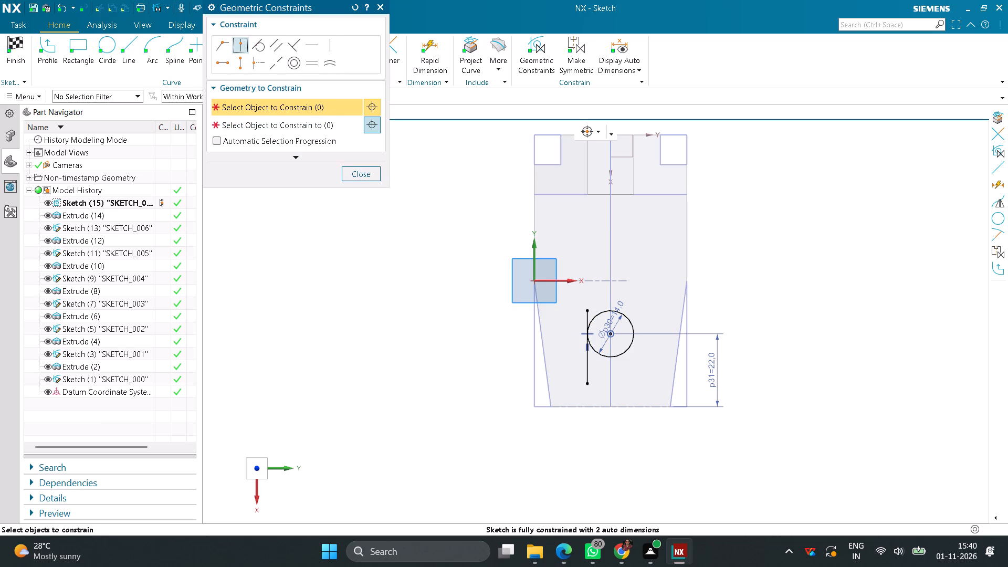
click(589, 311)
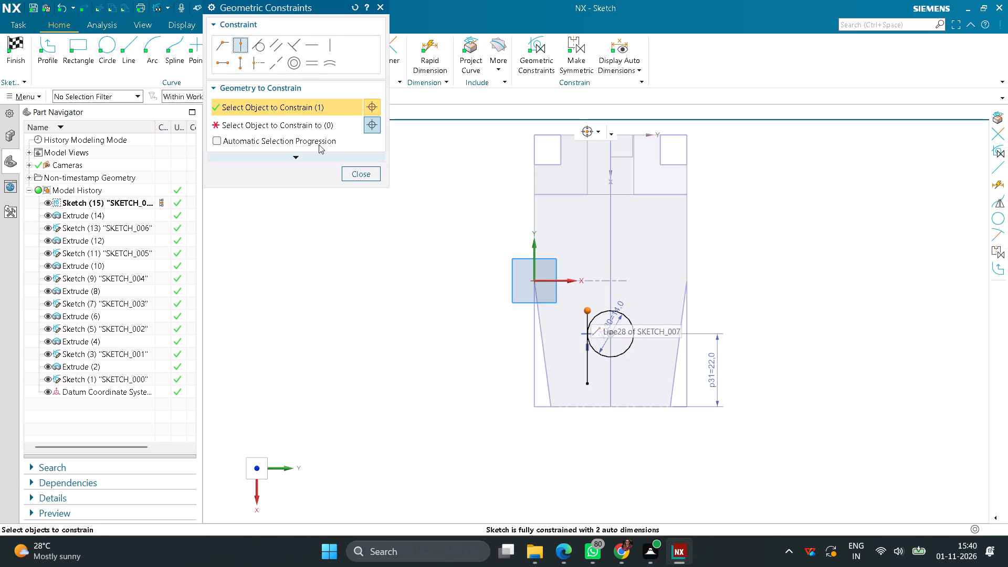
click(291, 119)
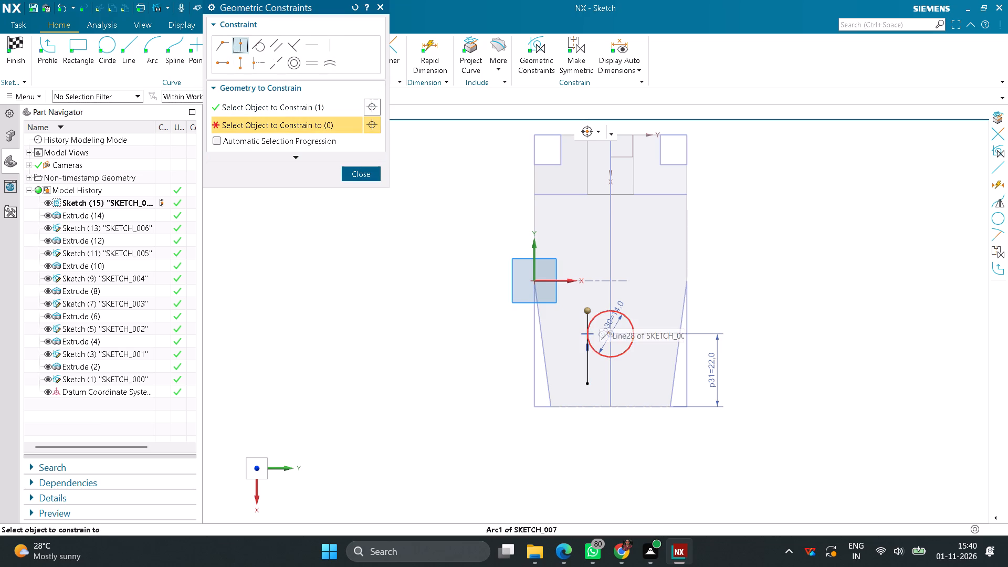
click(600, 315)
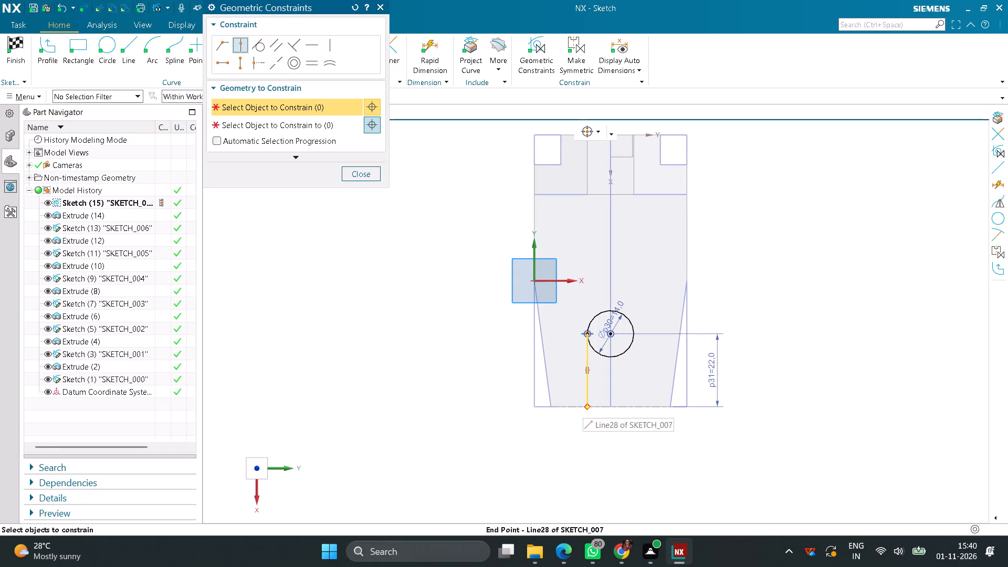
click(589, 404)
click(294, 127)
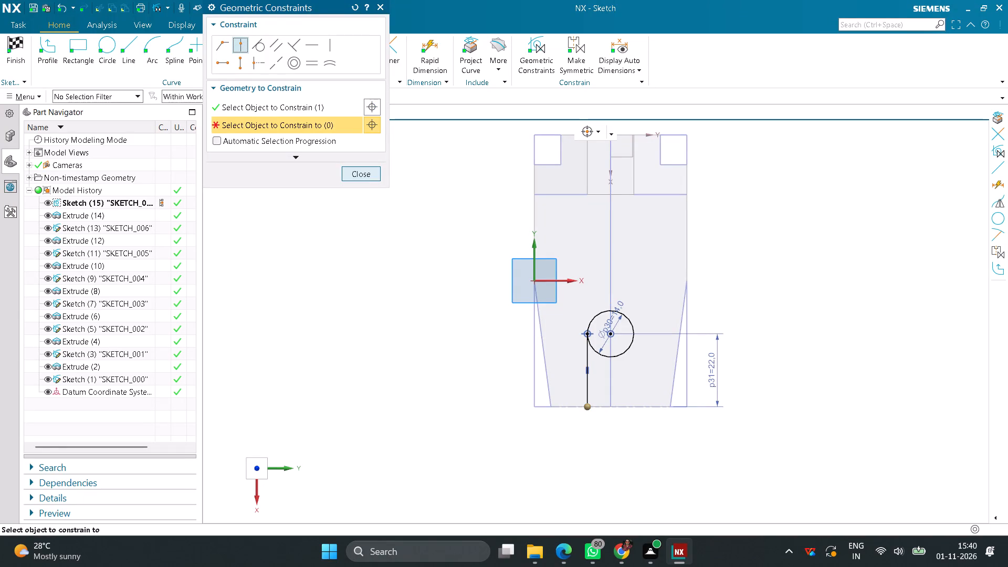
click(565, 408)
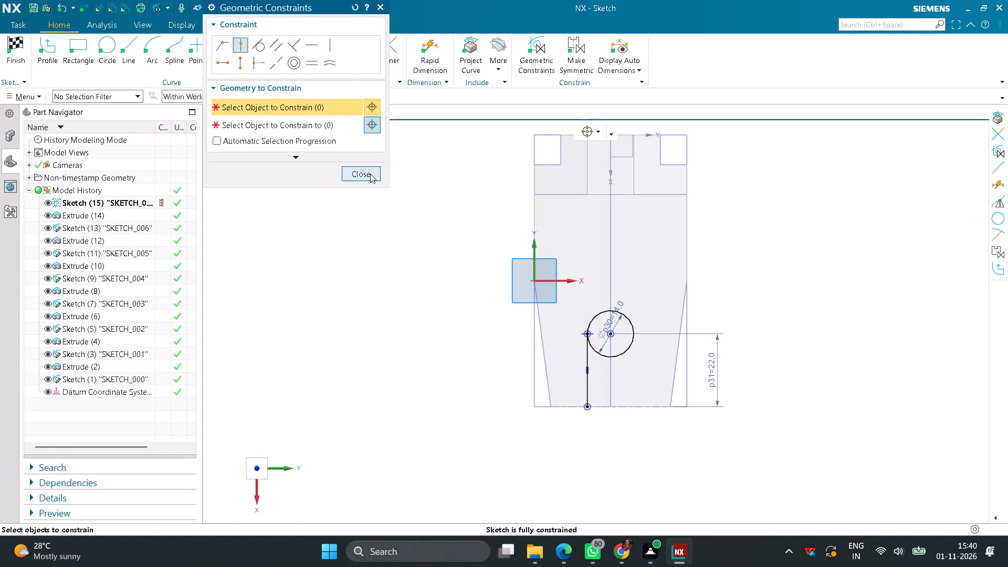
click(370, 174)
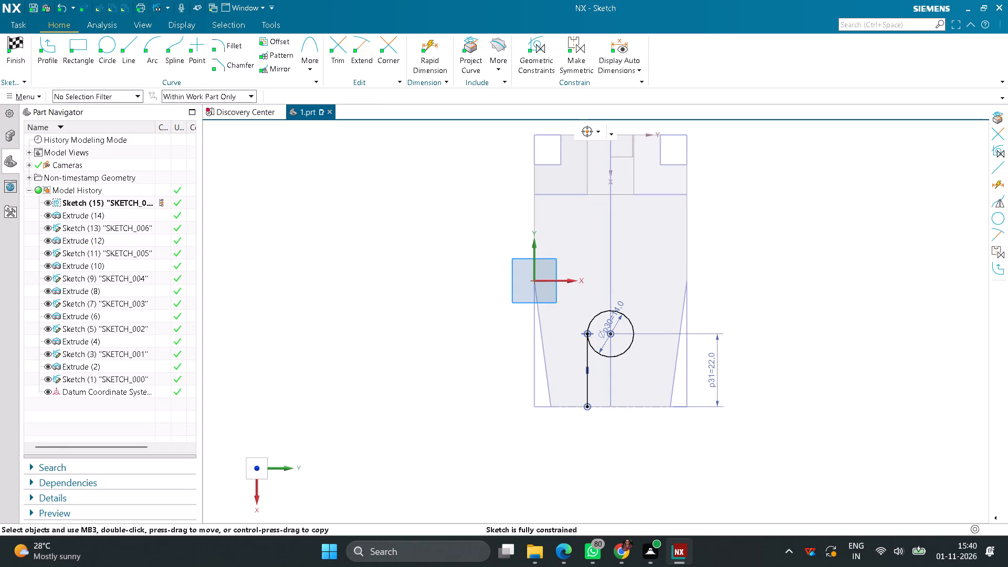
Draw a second vertical line outside the base, on the circle's opposite side, with its lower endpoint constrained to the front edge line.
click(134, 40)
click(753, 260)
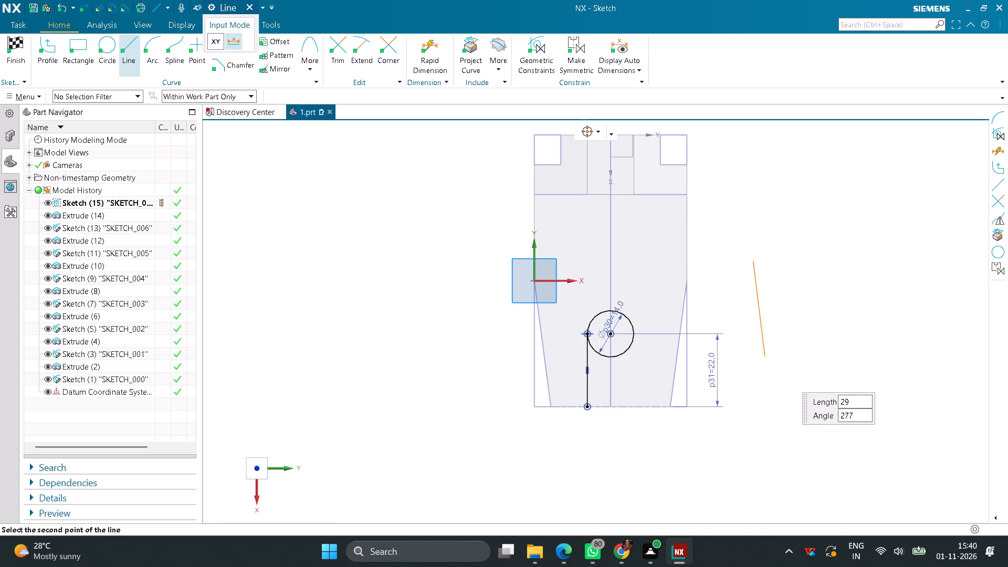
click(755, 383)
click(541, 59)
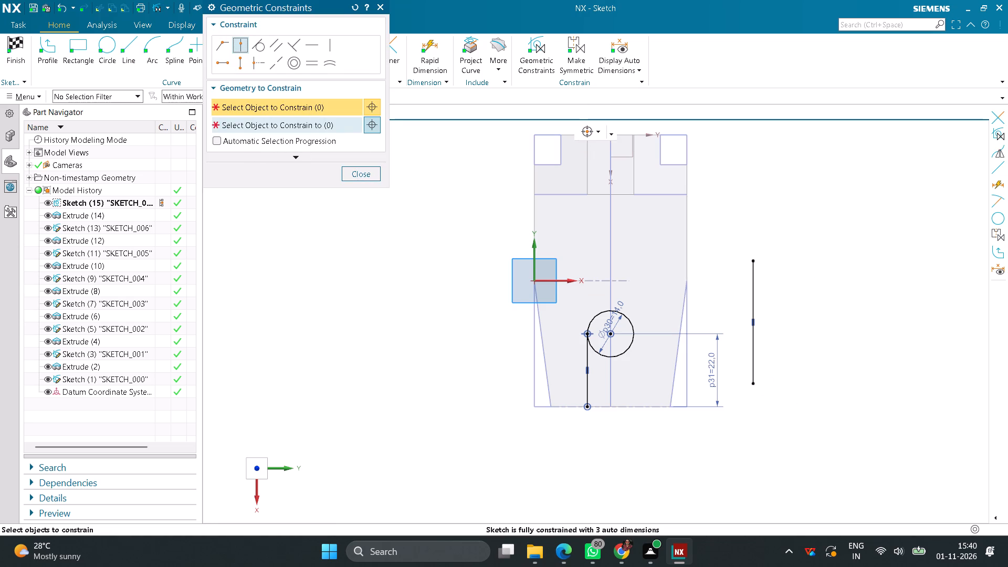
click(754, 386)
click(290, 131)
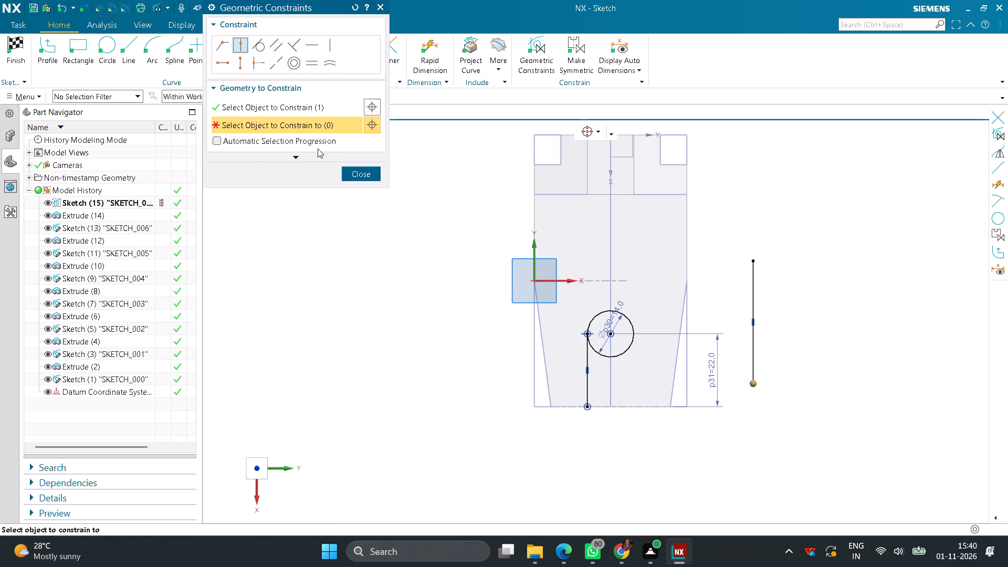
click(639, 407)
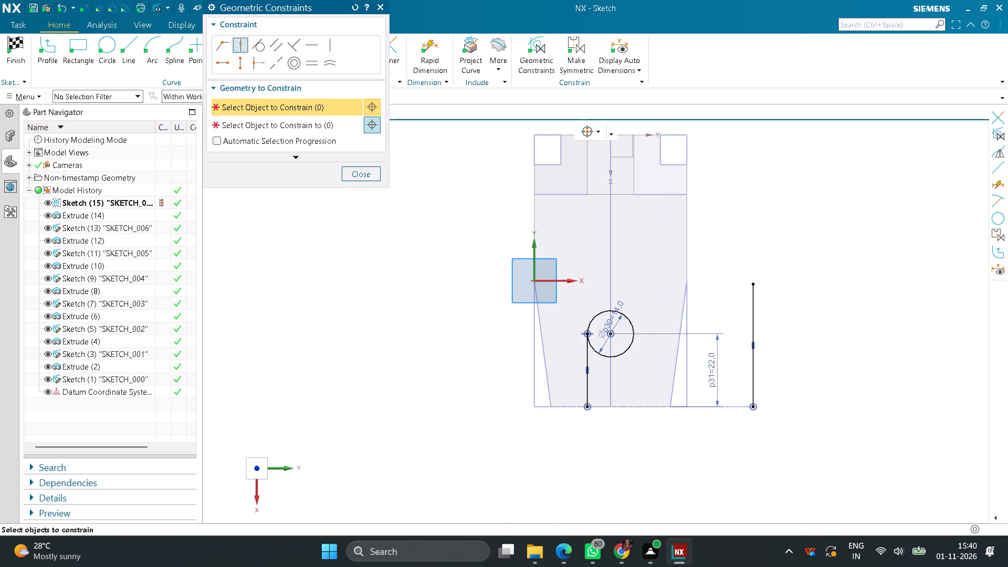
Make the second line tangent to the circle's free side and constrain its upper endpoint onto the circle.
click(259, 52)
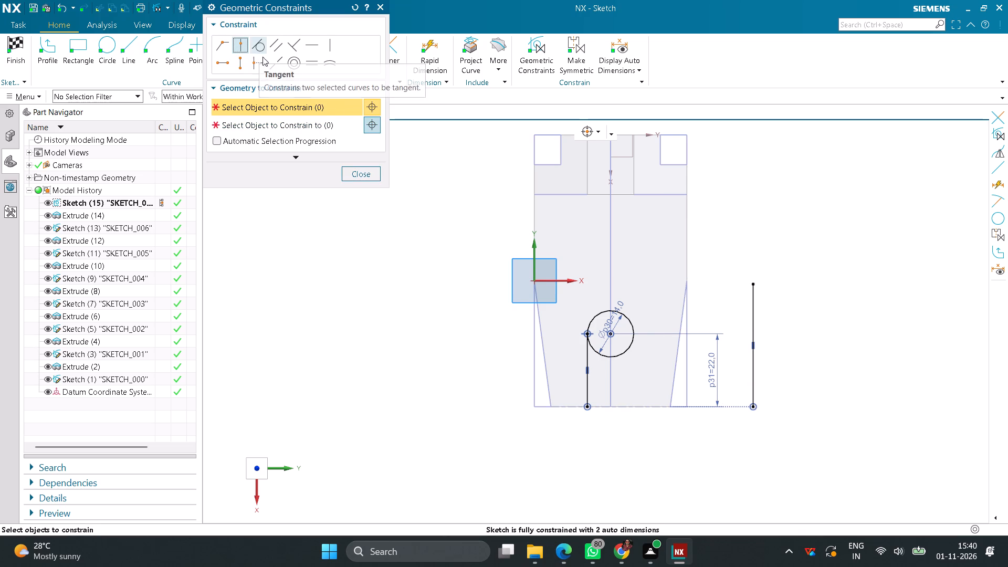
click(752, 317)
click(293, 124)
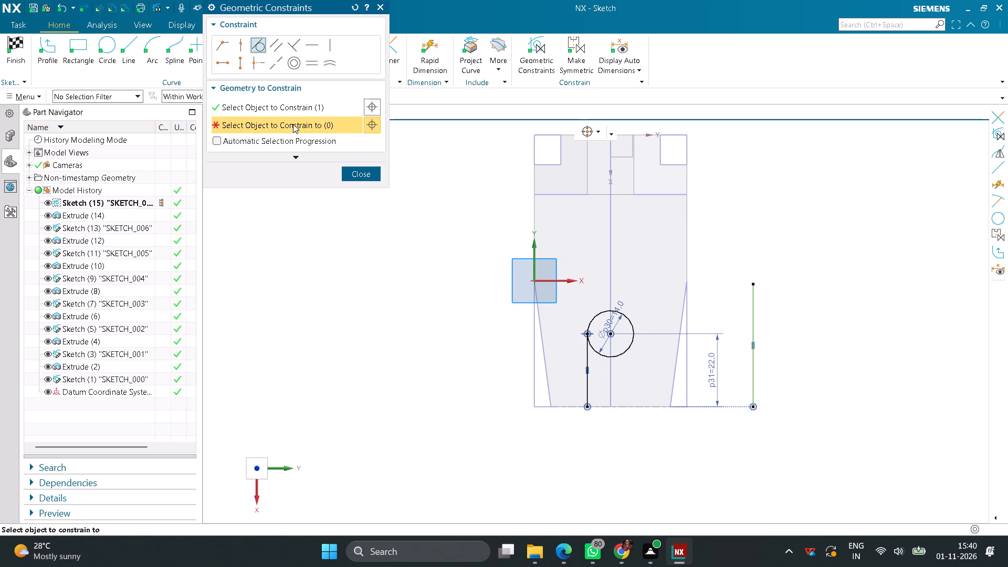
click(634, 324)
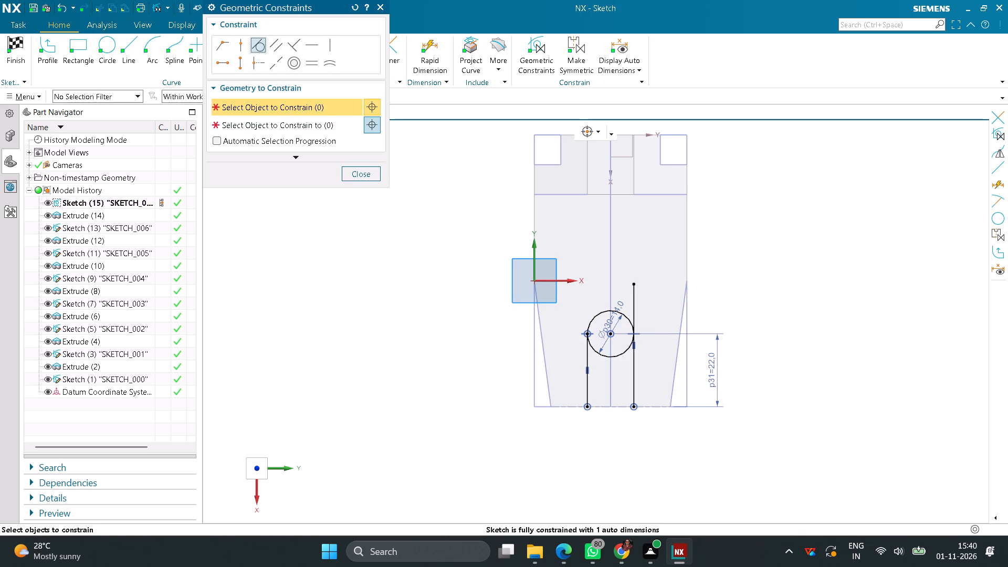
click(240, 47)
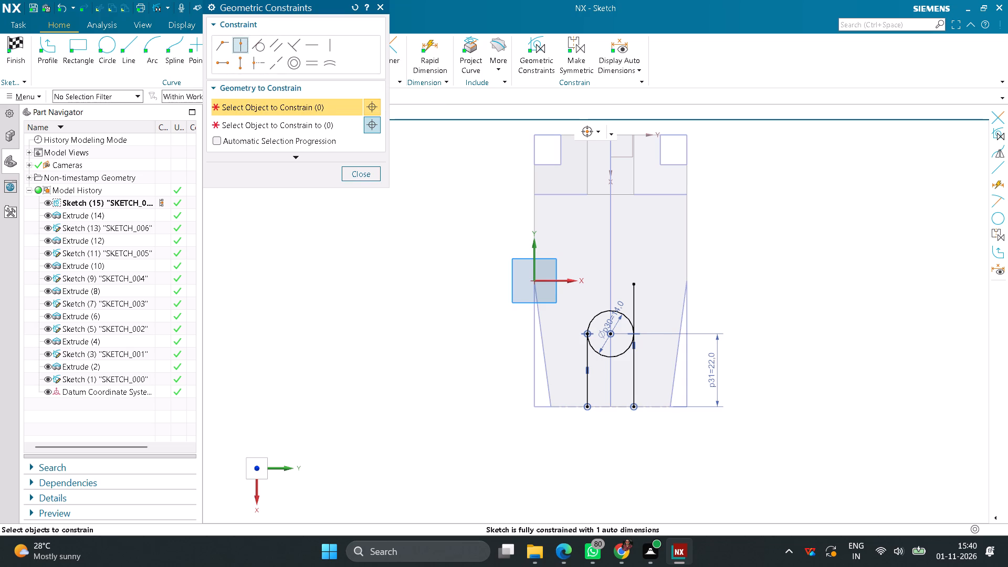
click(634, 283)
click(326, 133)
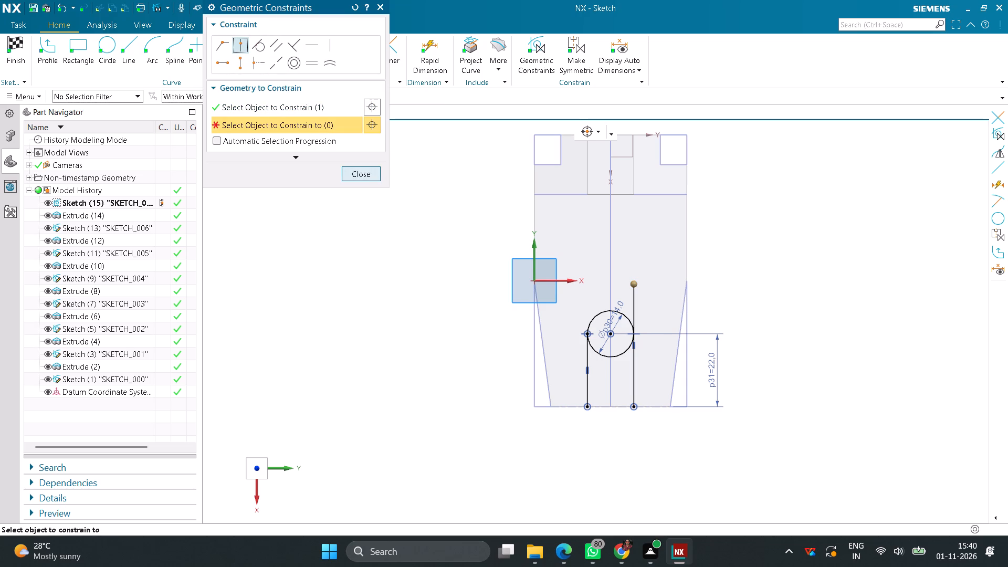
click(629, 320)
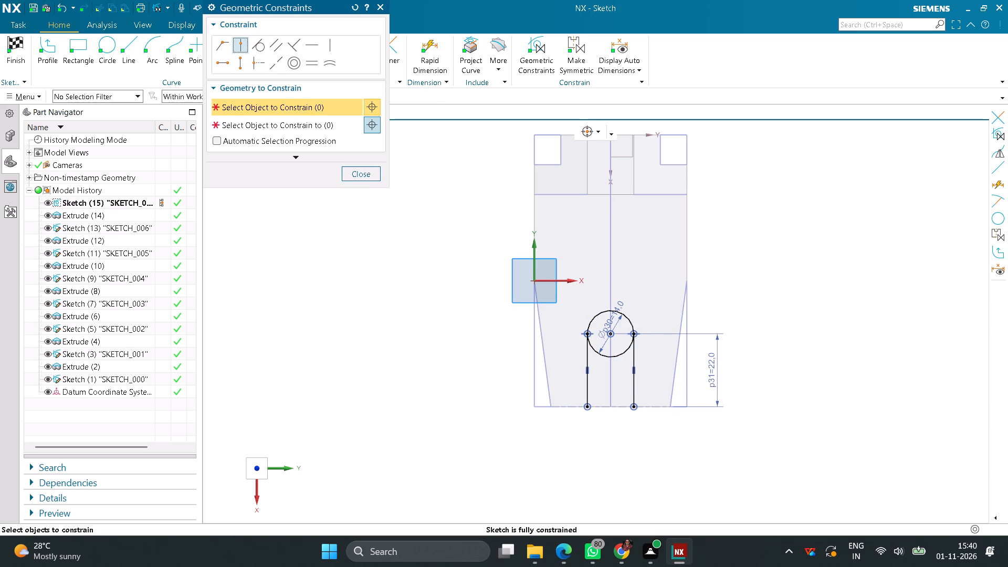
click(365, 176)
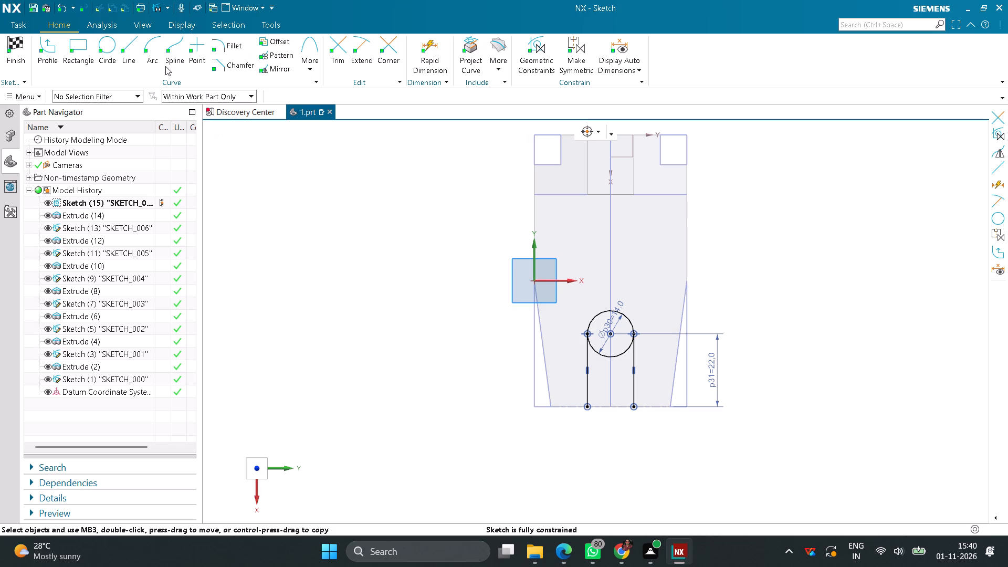
Draw a 14 mm horizontal line joining the lower endpoints of the two tangent lines along the front edge.
click(130, 51)
scroll(623, 425, up, 3)
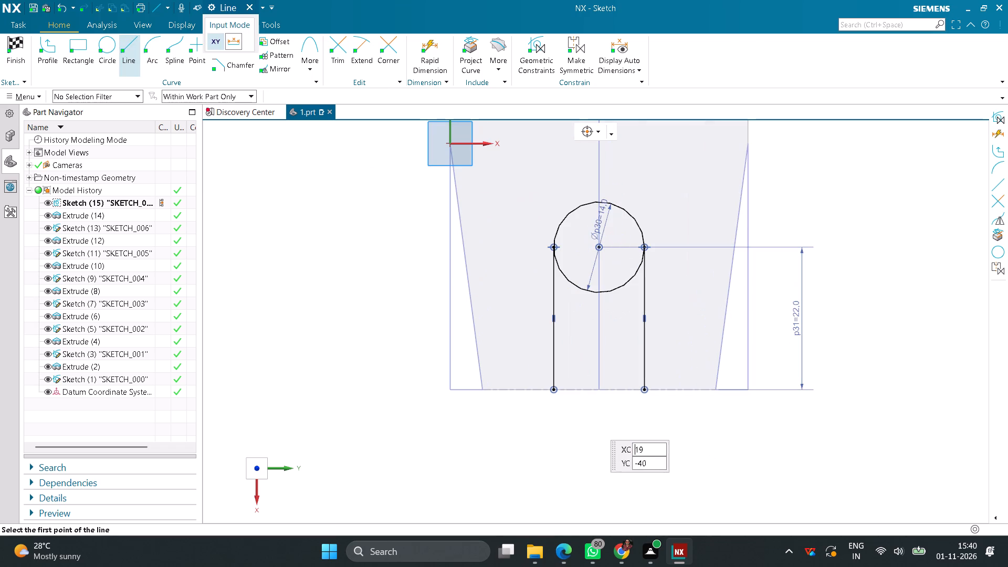
click(554, 387)
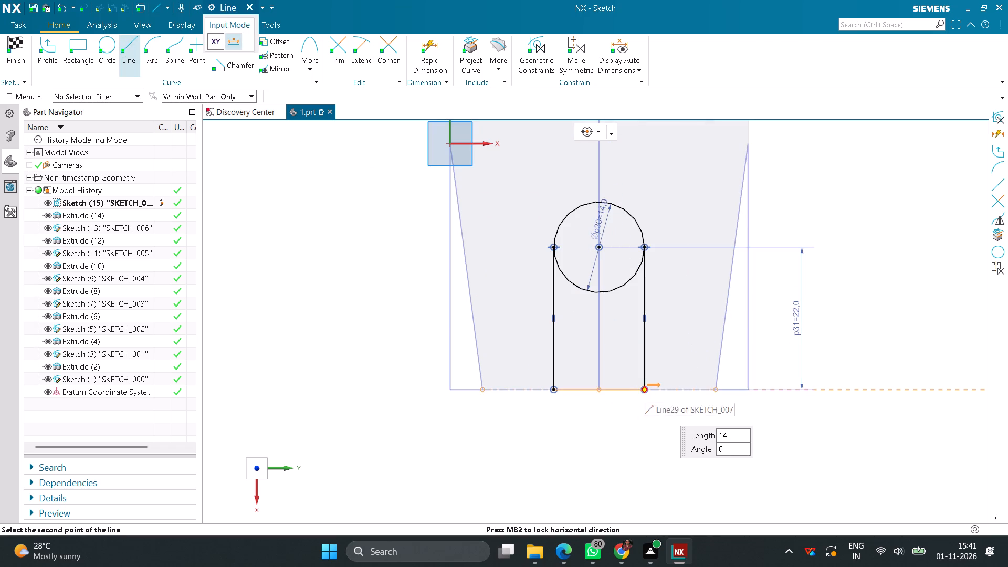
click(644, 389)
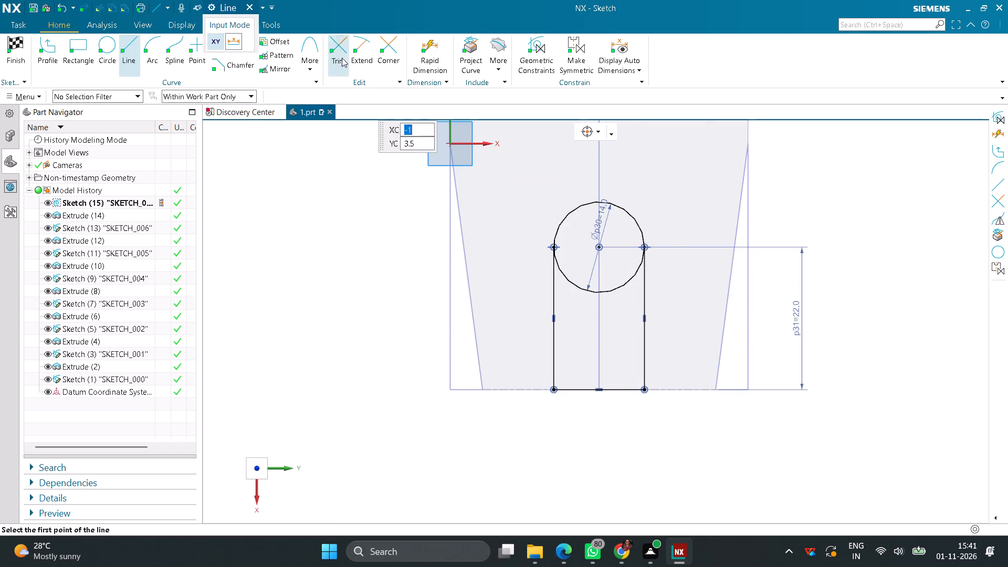
Trim away the circle's lower arc between the tangent lines to leave a round-ended slot profile, and finish the sketch.
click(342, 58)
click(574, 287)
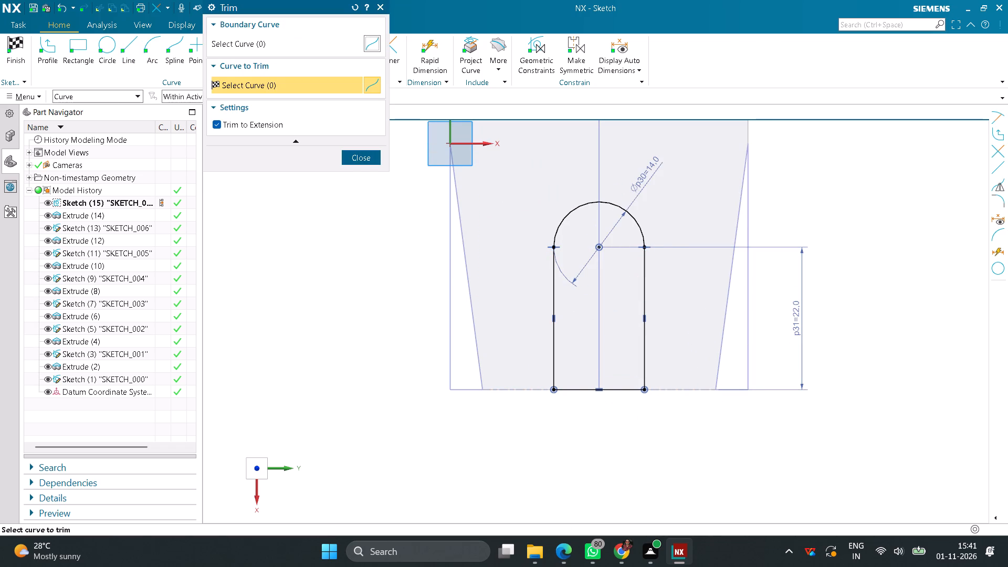
click(347, 161)
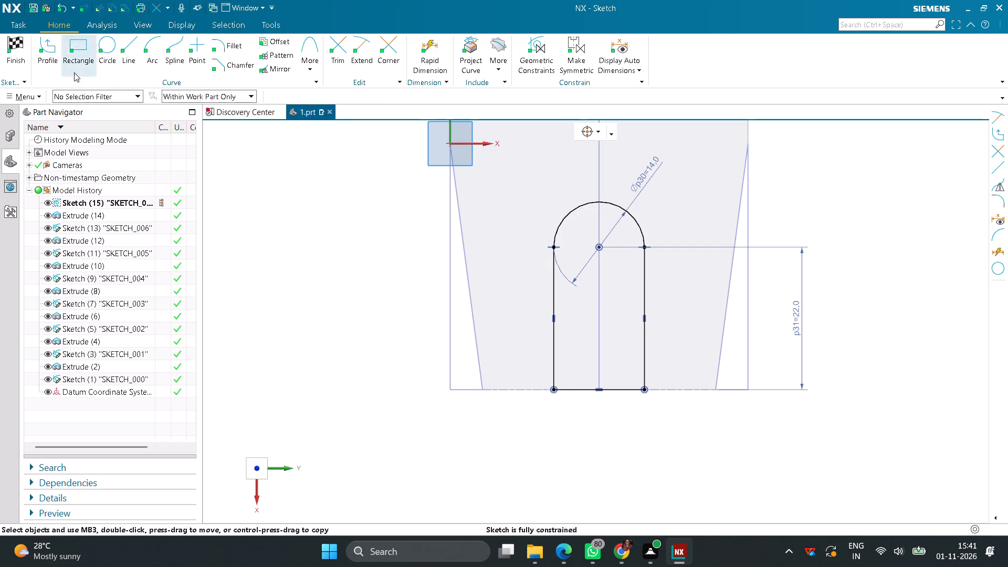
click(17, 44)
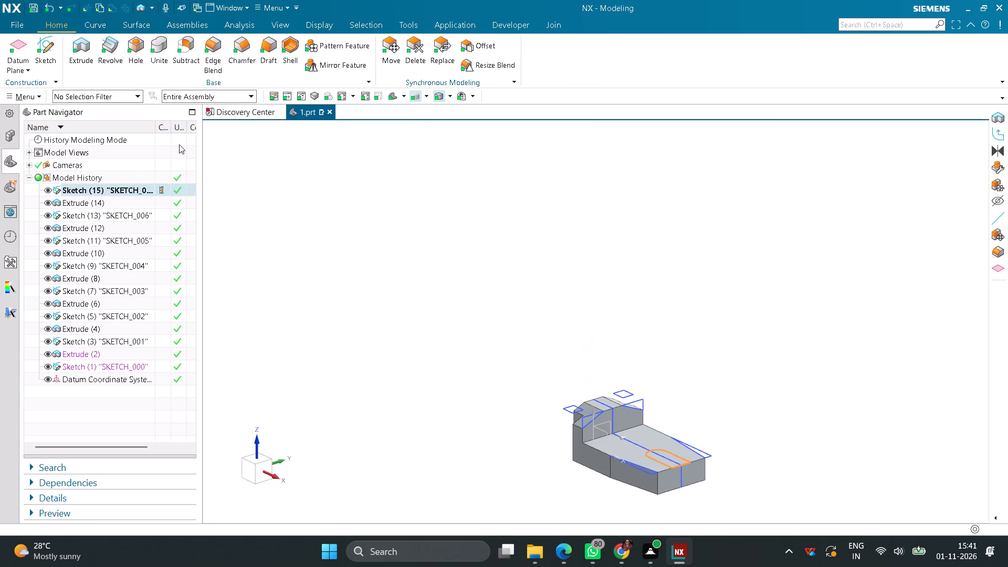
Extrude the slot profile 46 mm in the reversed direction, subtracting it from the body.
click(89, 58)
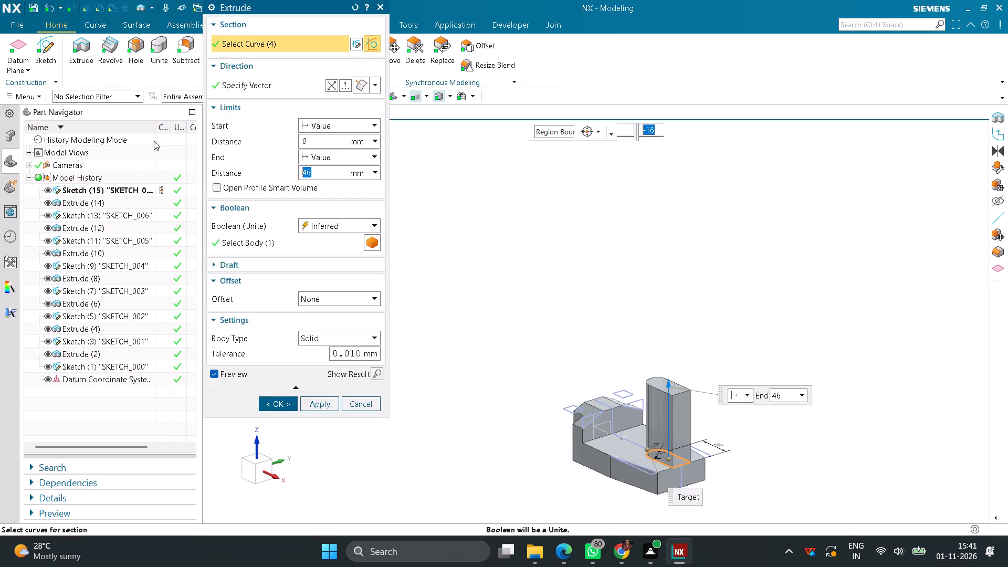
click(328, 85)
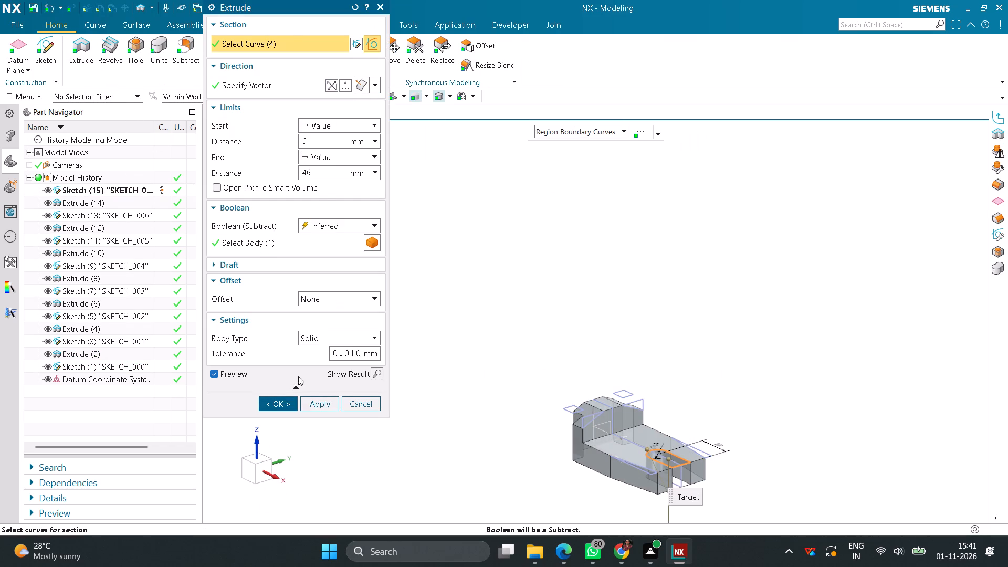
click(286, 401)
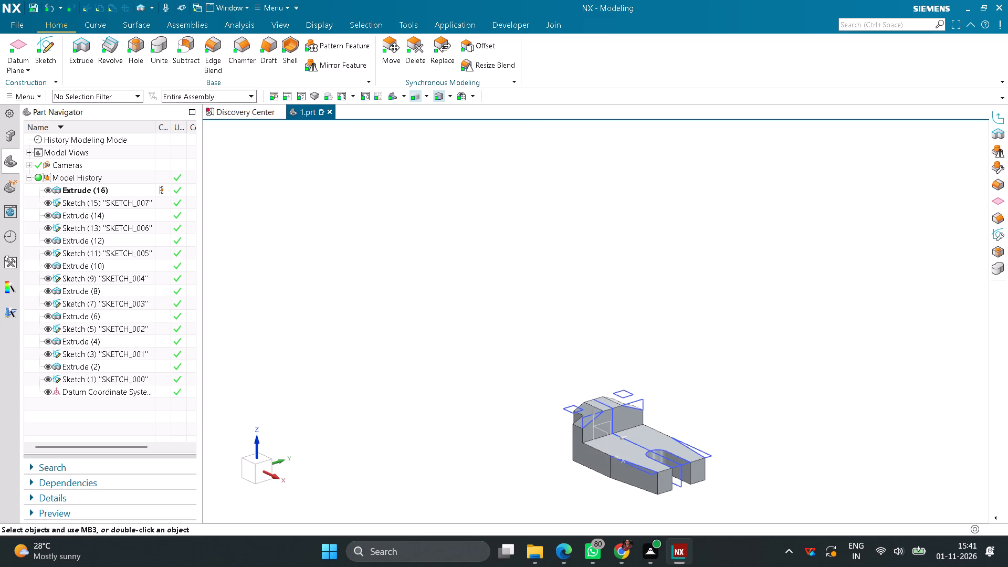
Save the part file.
scroll(435, 374, down, 2)
click(20, 25)
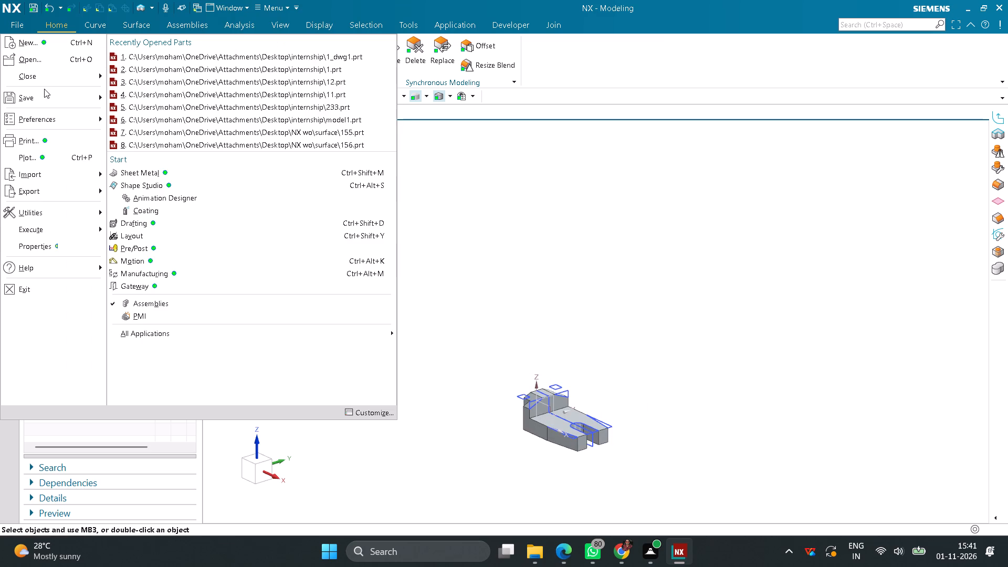
click(44, 93)
click(153, 49)
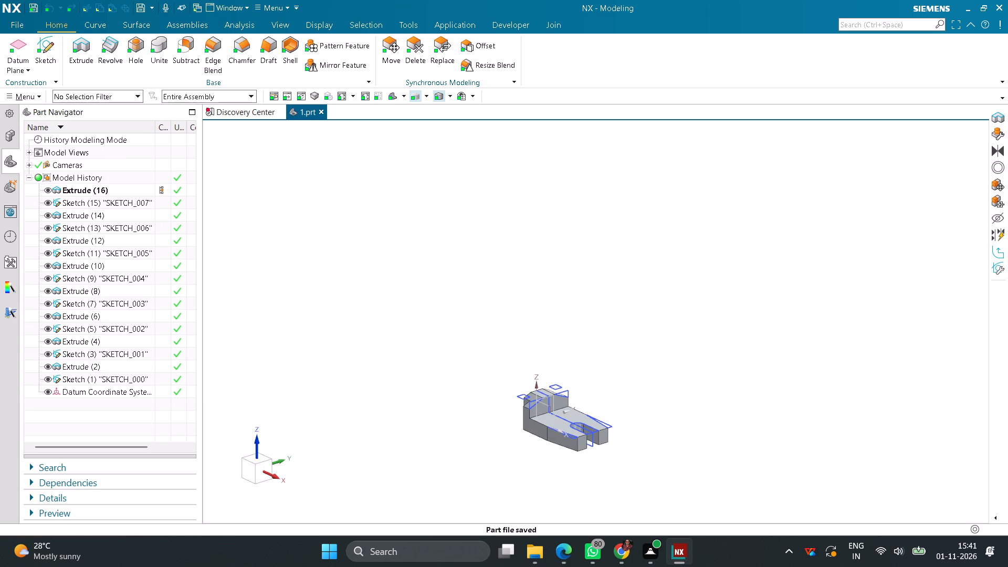
Save a copy of the part as an IGES file named 1 in the internship folder.
click(23, 24)
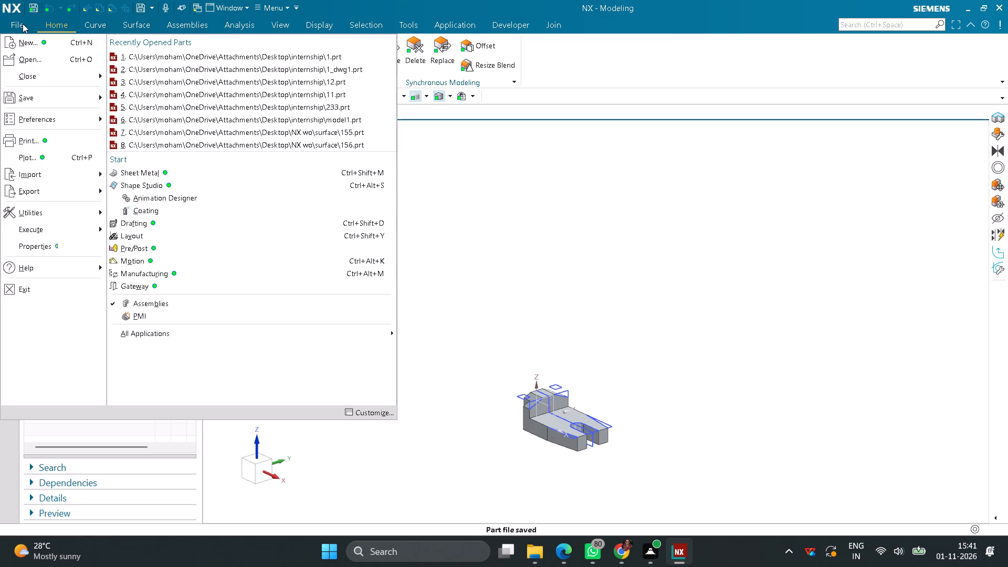
click(56, 90)
click(166, 121)
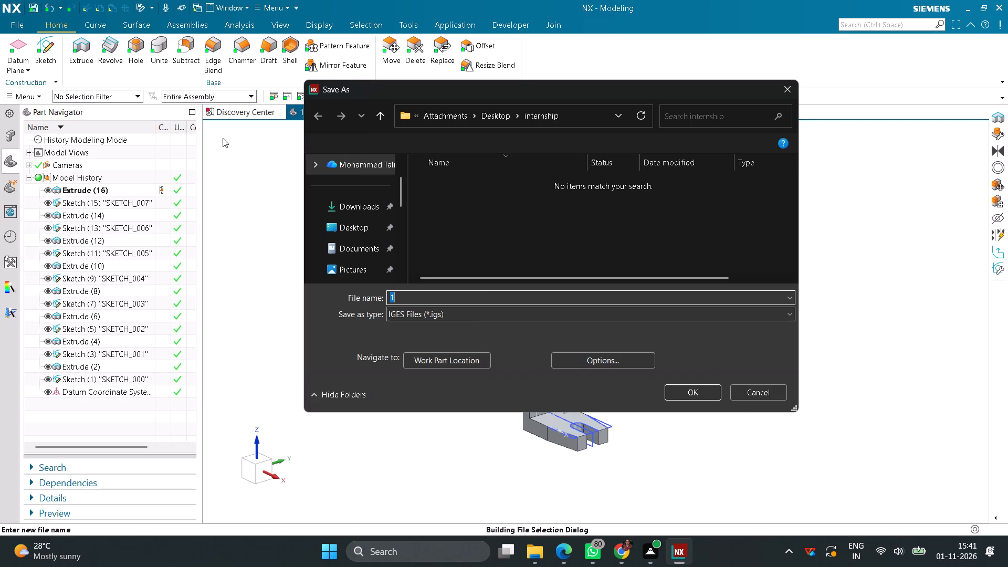
click(690, 388)
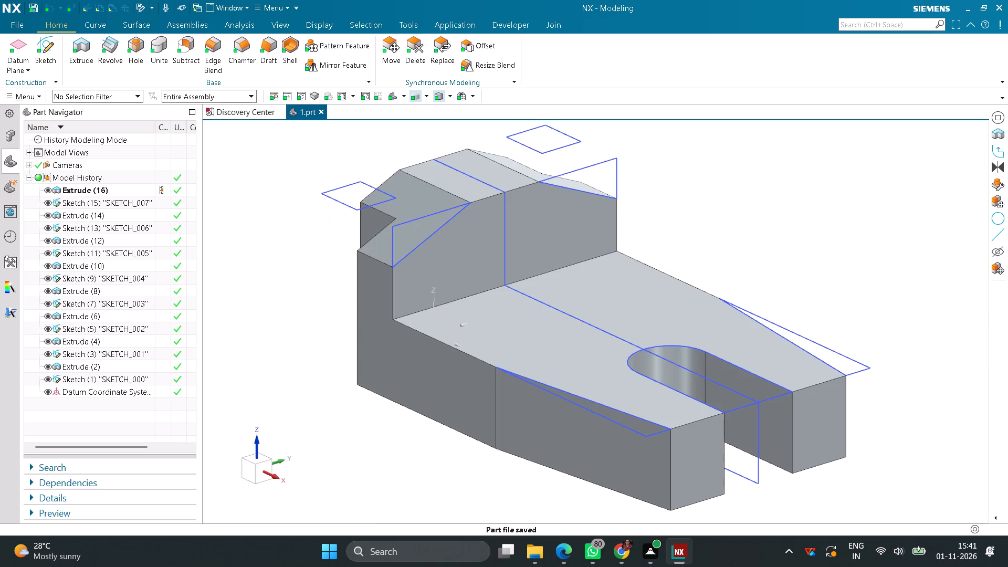
Create a new A3-size drawing that references existing part 1, named 1_dwg1.prt, in the internship folder.
click(19, 26)
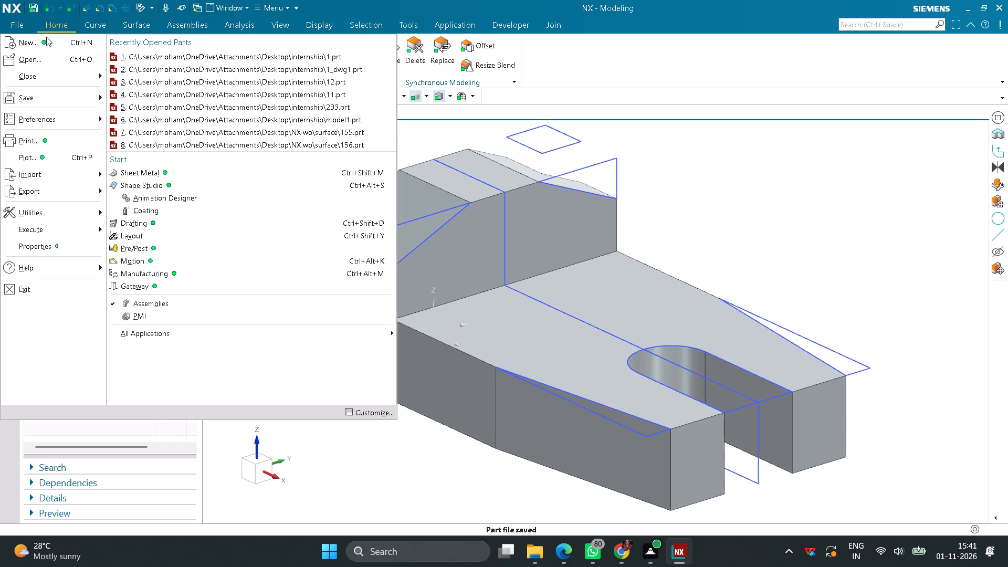
click(36, 47)
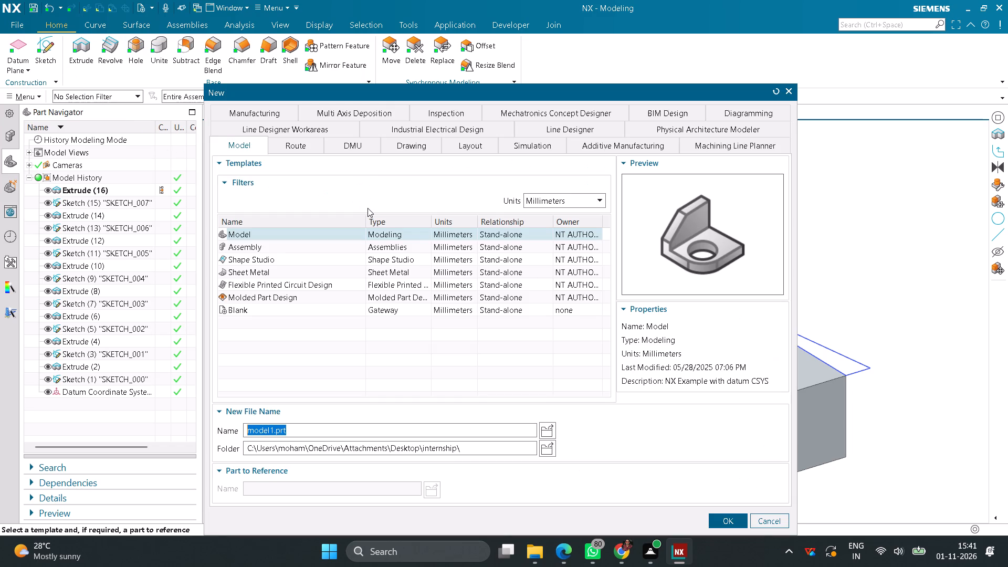
click(411, 141)
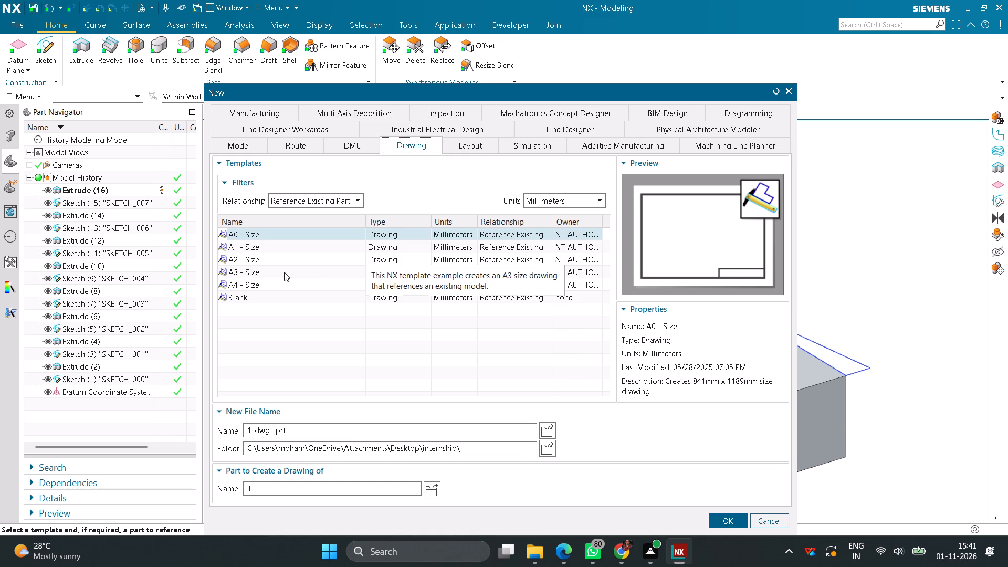
click(277, 271)
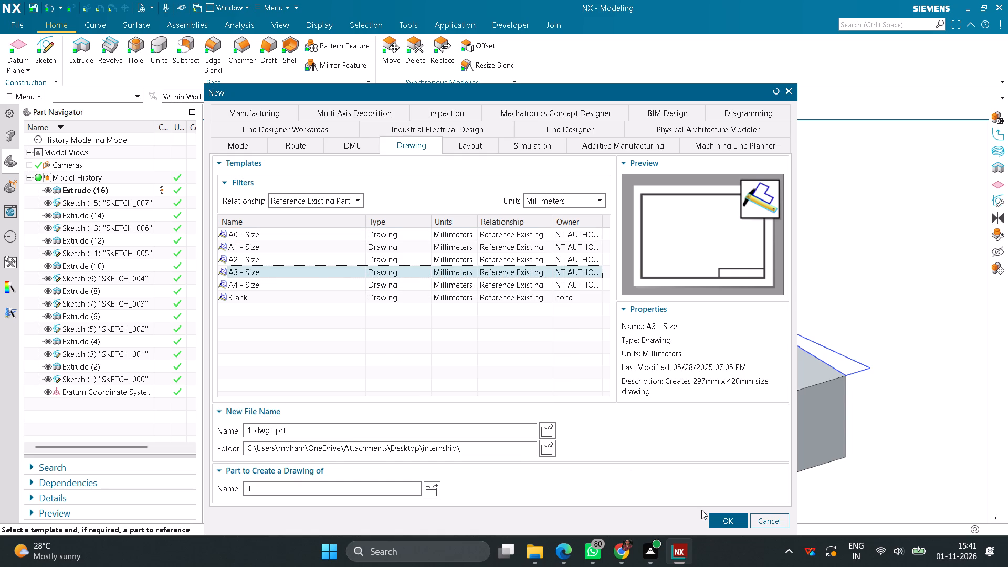
click(724, 522)
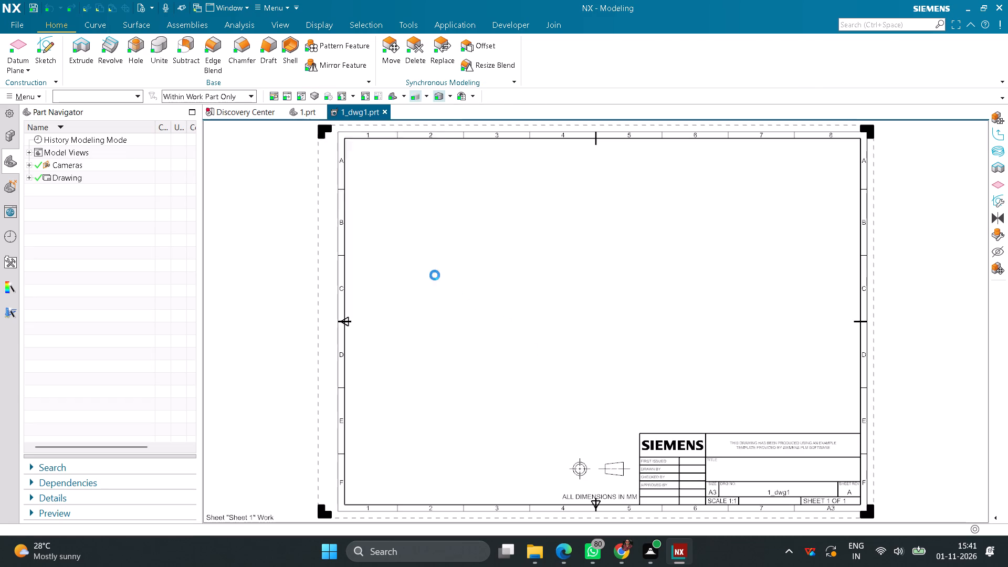
Place the part's Top view as the base view at 1:1 scale in the sheet's upper-left area.
click(423, 197)
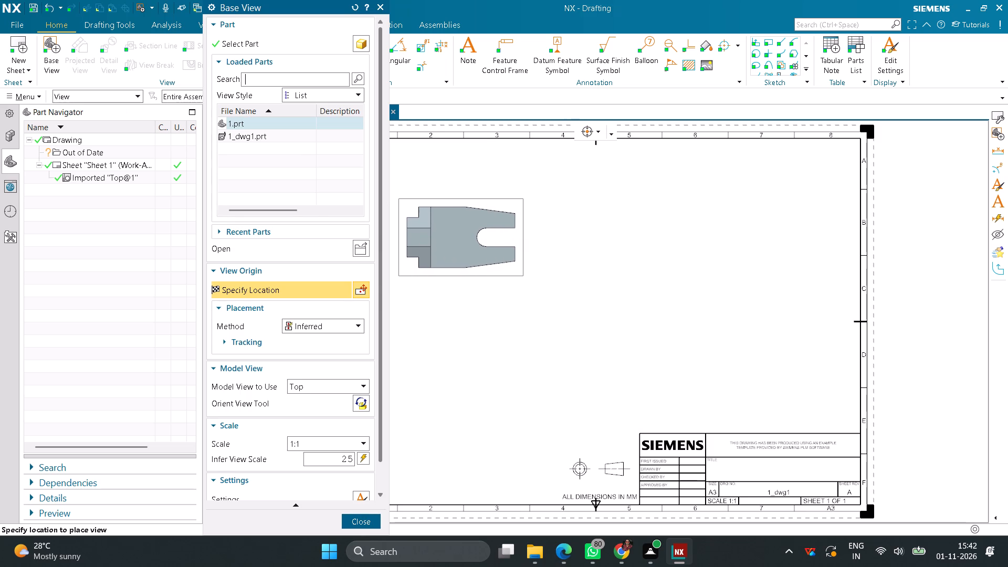
click(455, 220)
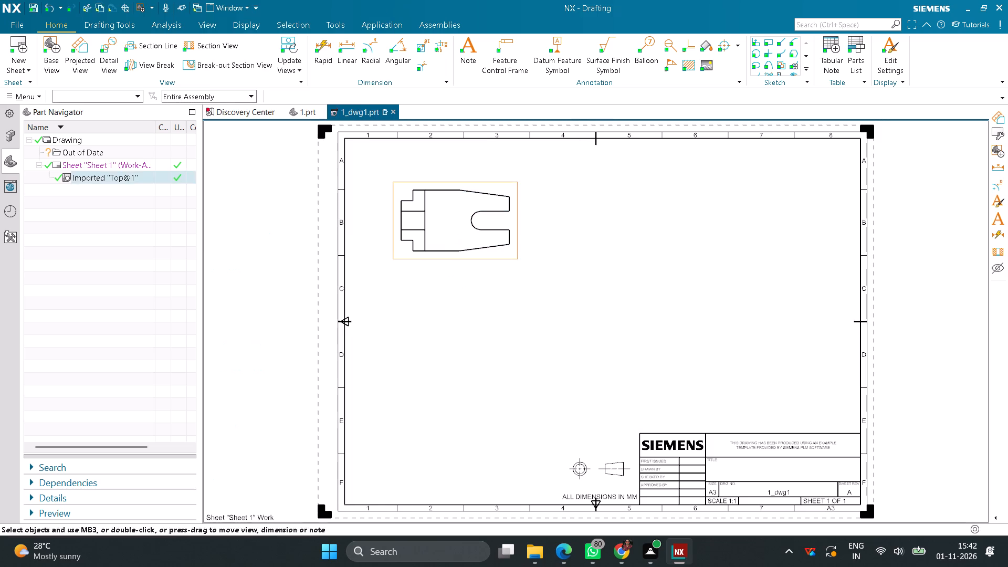
Project a front view straight below the top view and finish the projection.
click(457, 362)
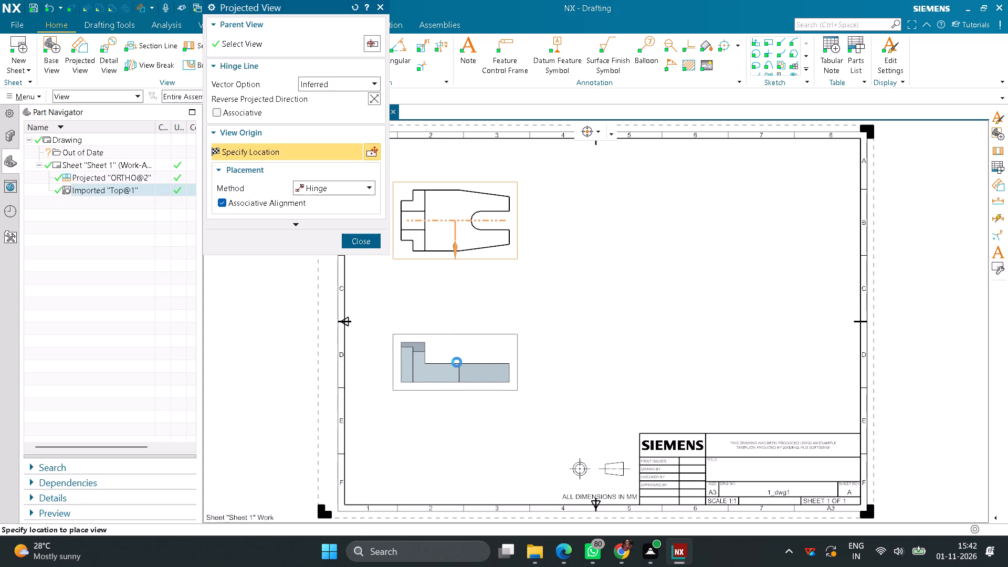
click(367, 243)
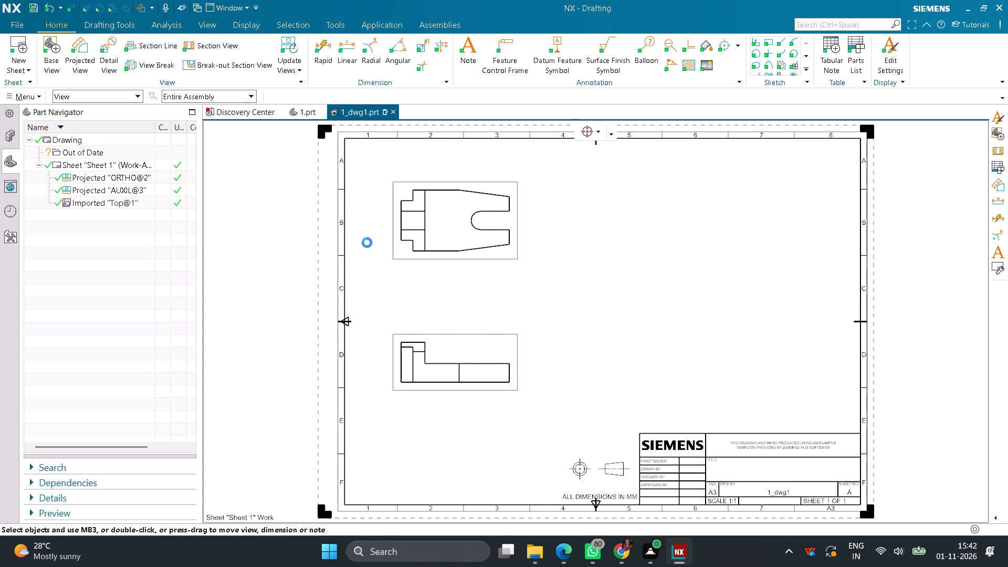
Make the projected front view the active sketch view.
right_click(468, 333)
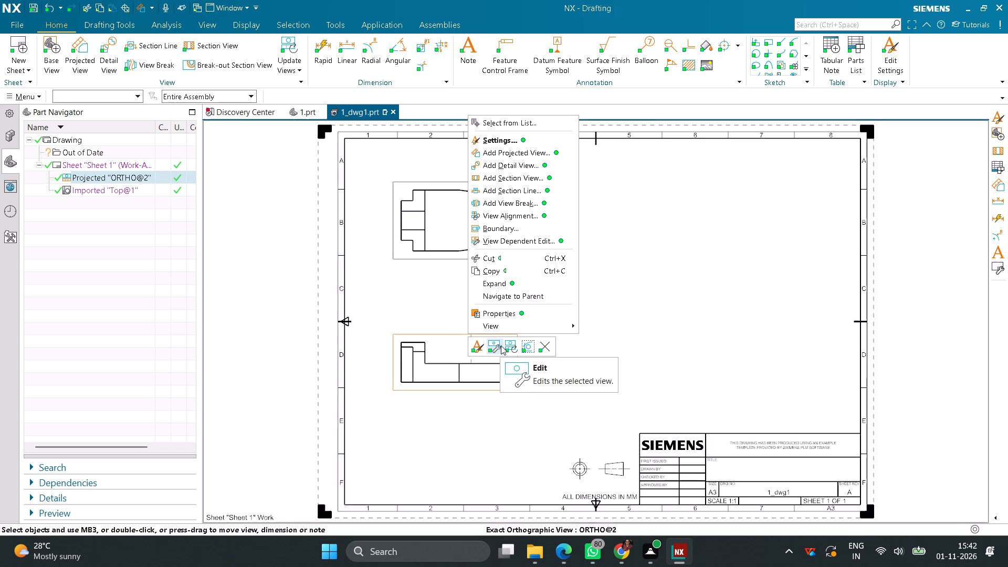
click(530, 346)
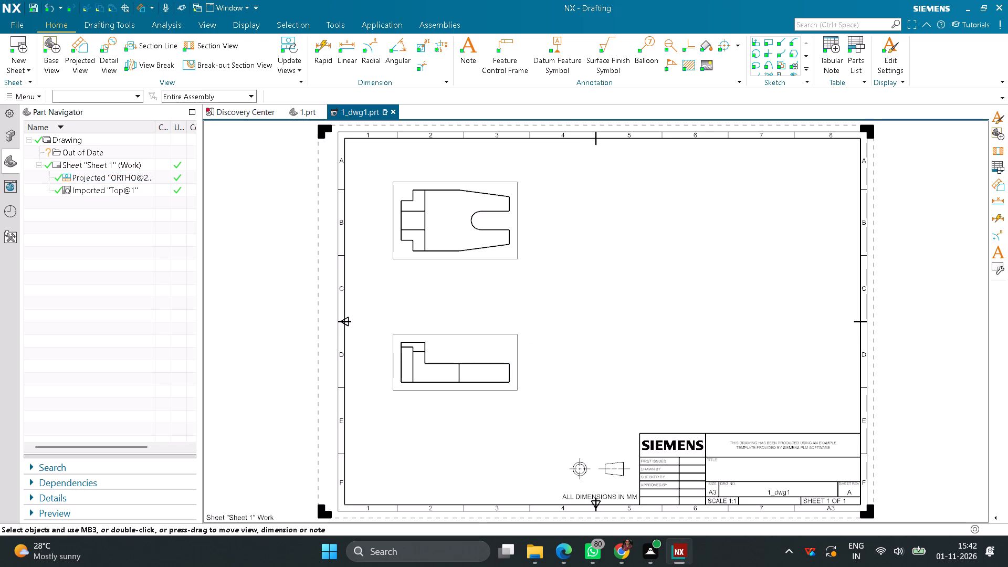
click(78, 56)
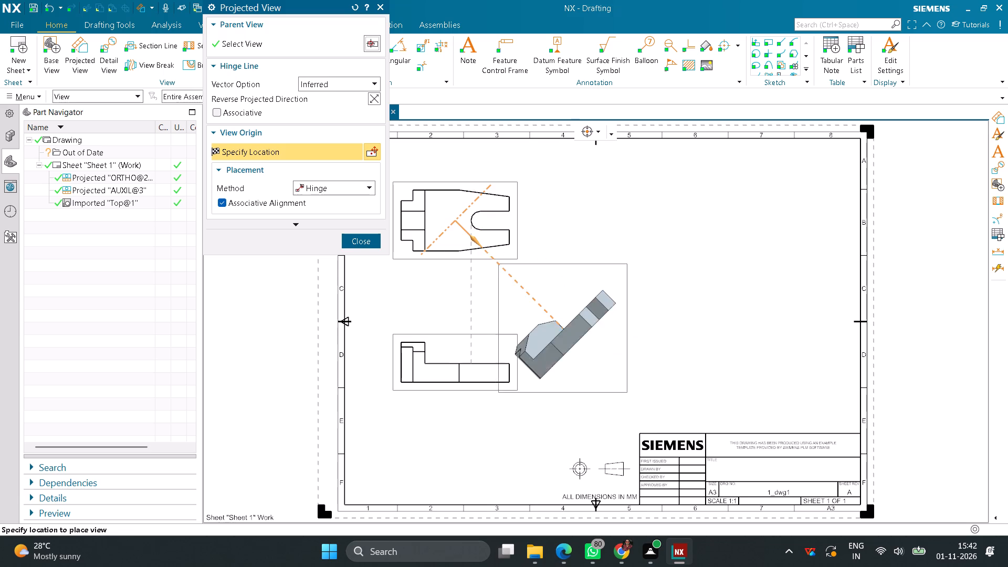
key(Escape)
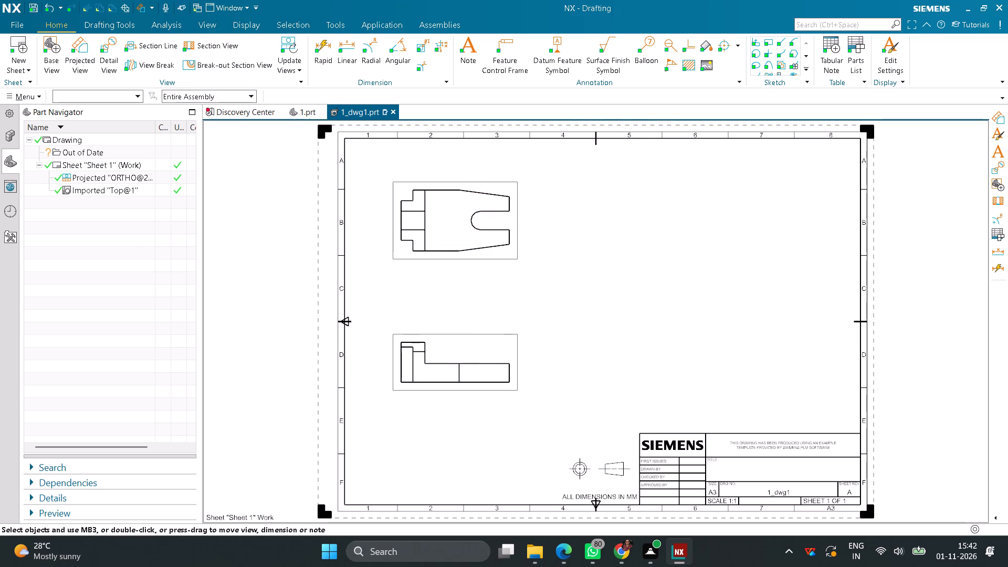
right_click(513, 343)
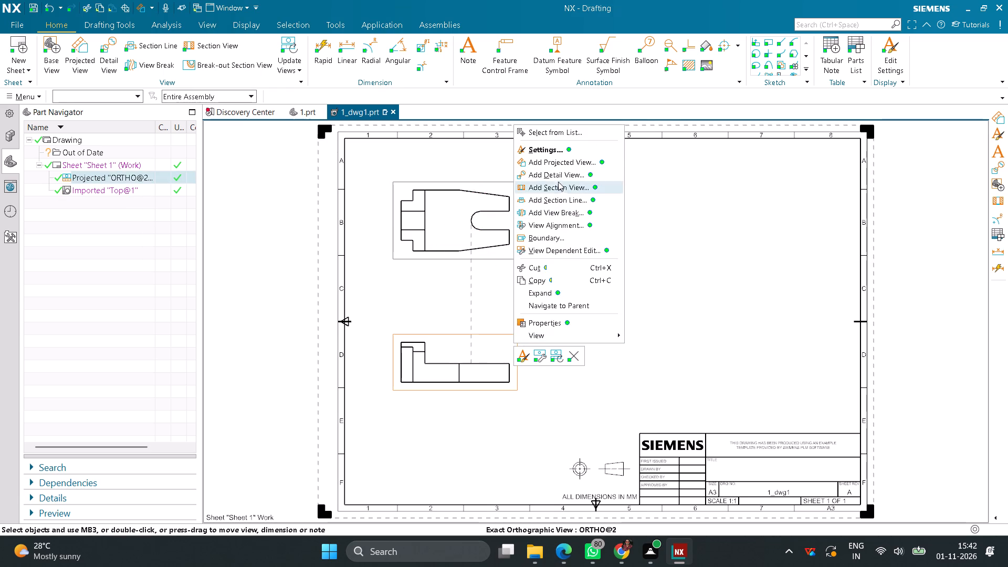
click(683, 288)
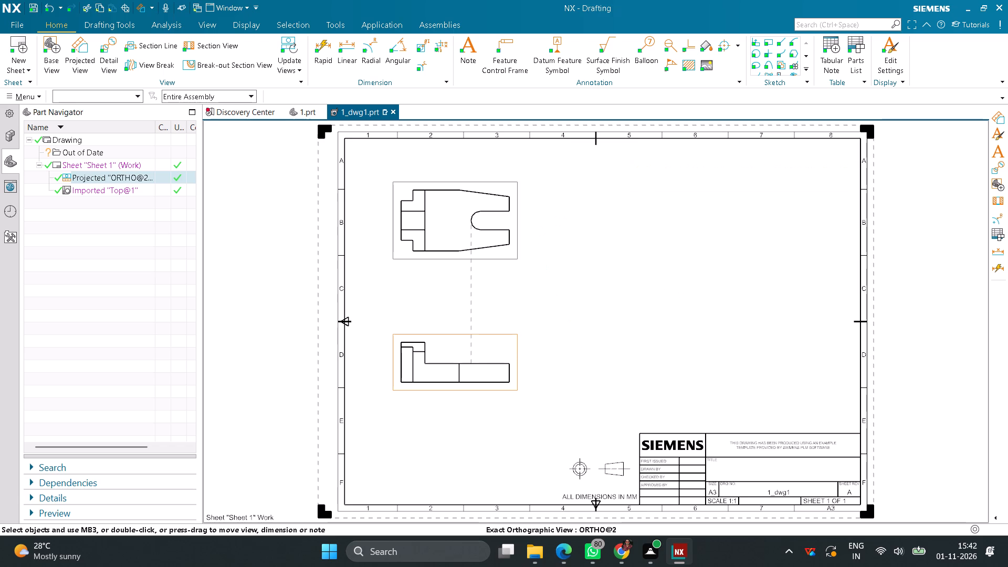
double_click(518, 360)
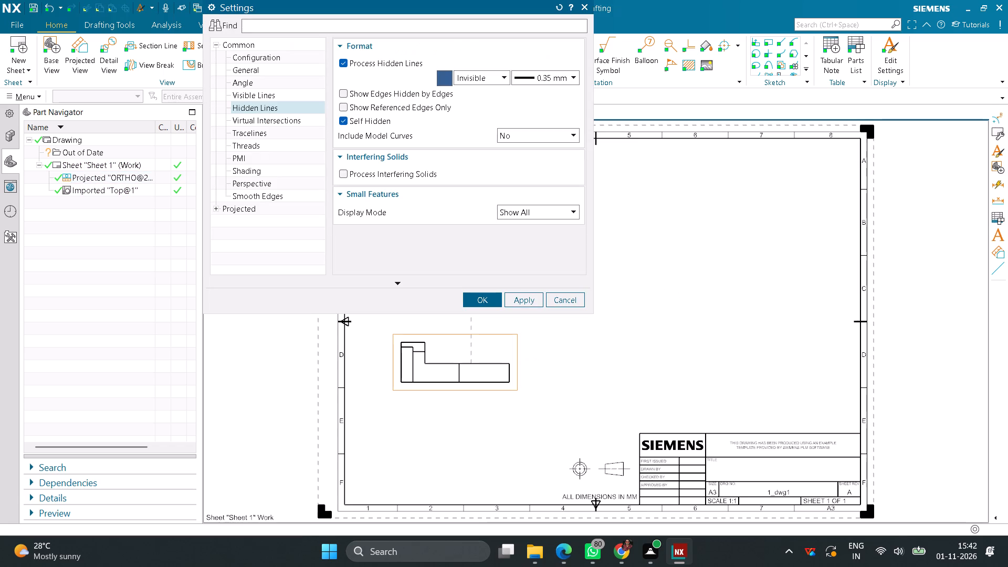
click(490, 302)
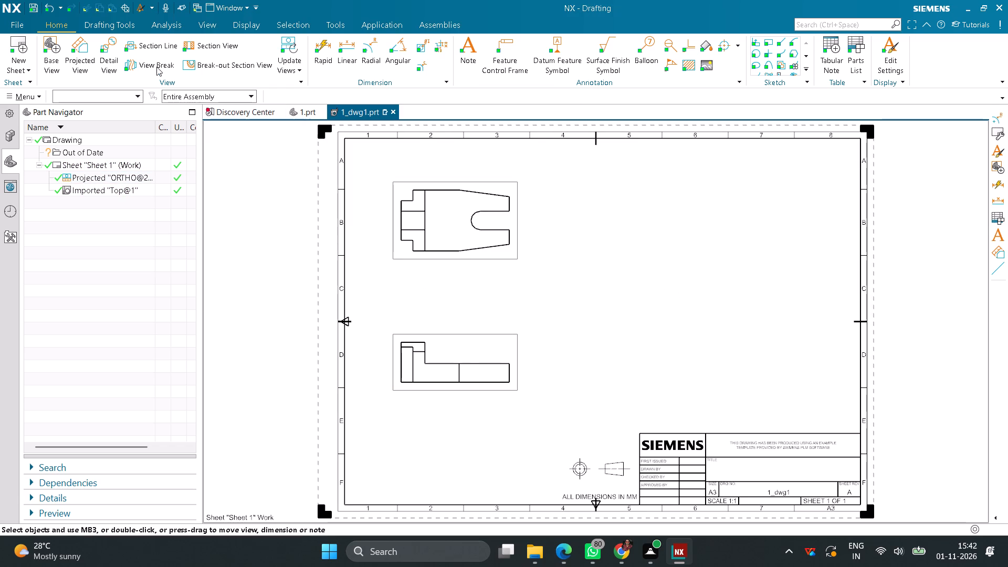
Project a side view from the front view, placed horizontally to its right on the sheet.
click(92, 51)
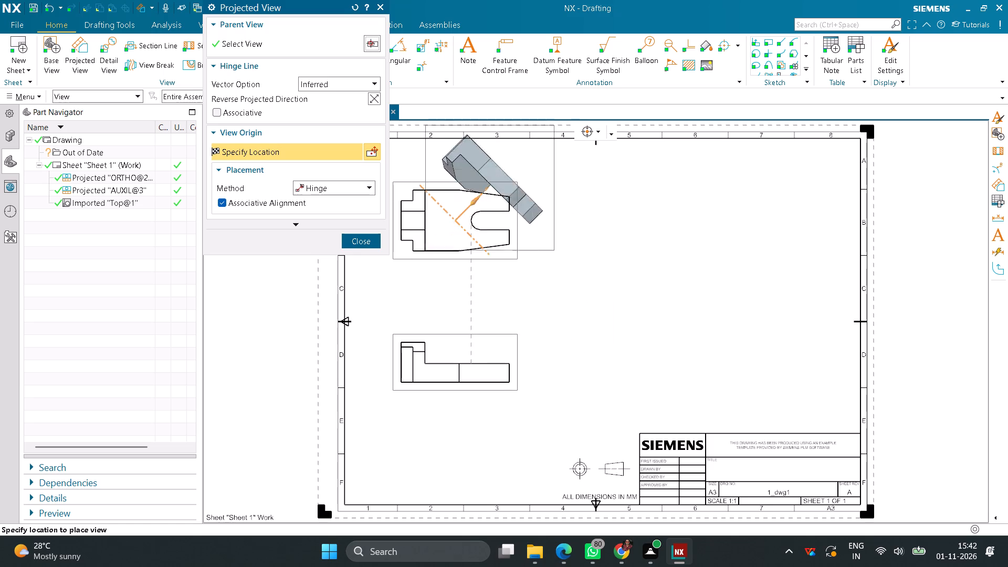
click(272, 49)
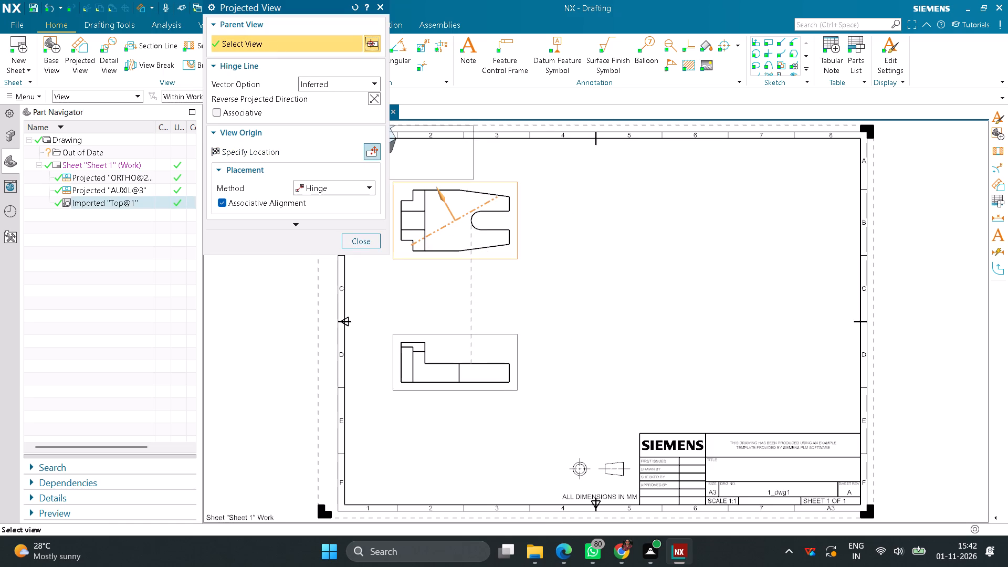
click(518, 348)
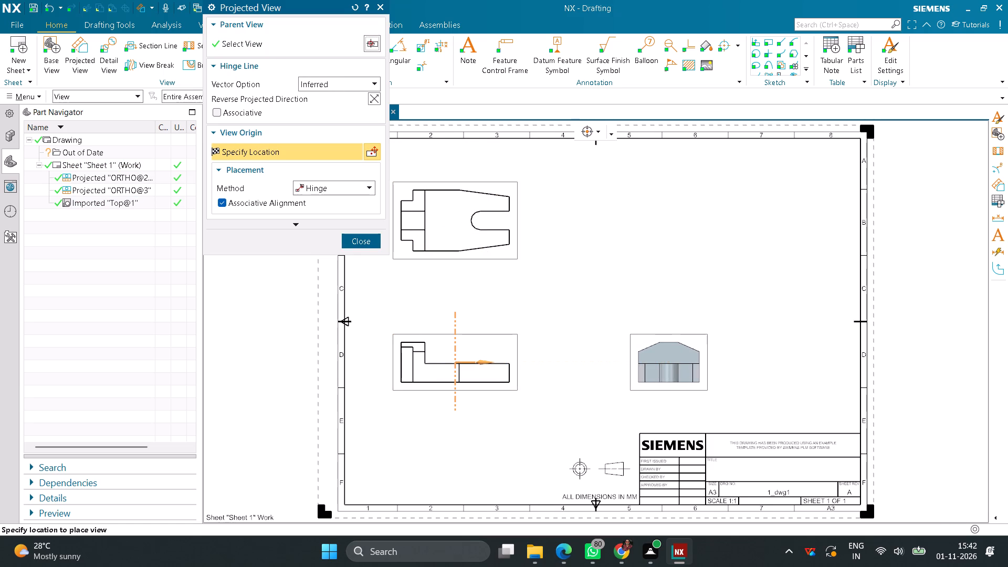
click(669, 350)
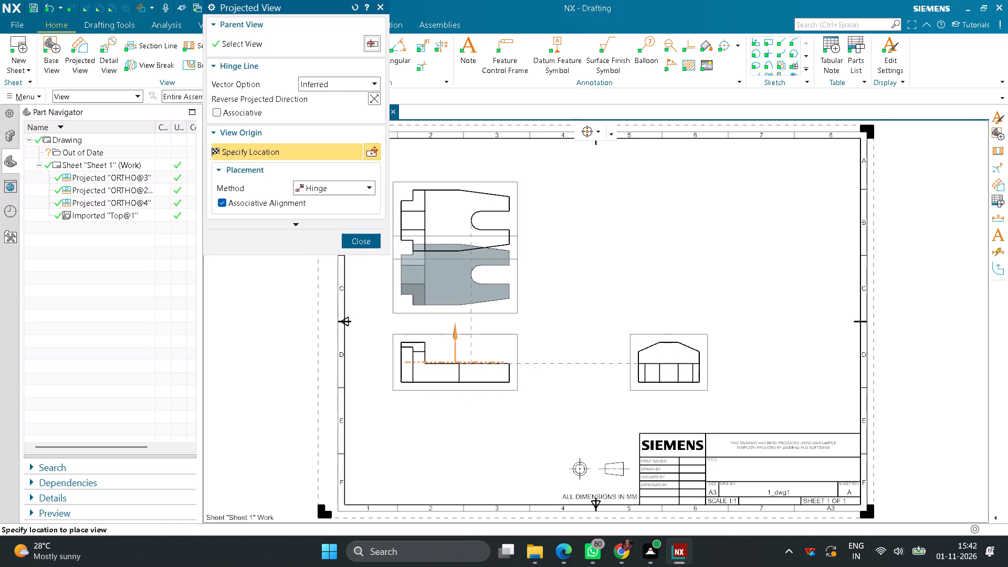
middle_click(572, 272)
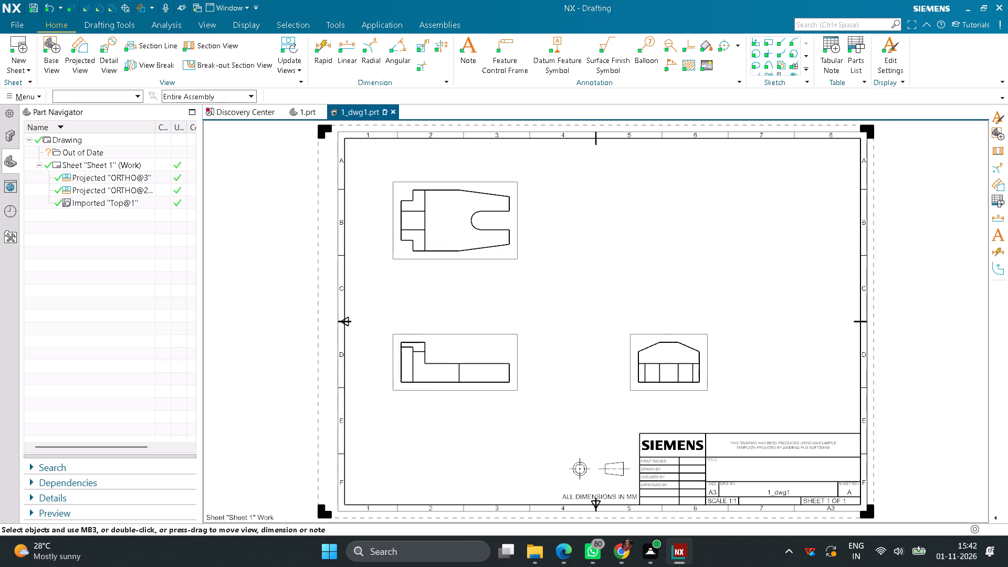
Place an Isometric base view of the part at 1:1 scale in the sheet's upper-right area.
click(44, 42)
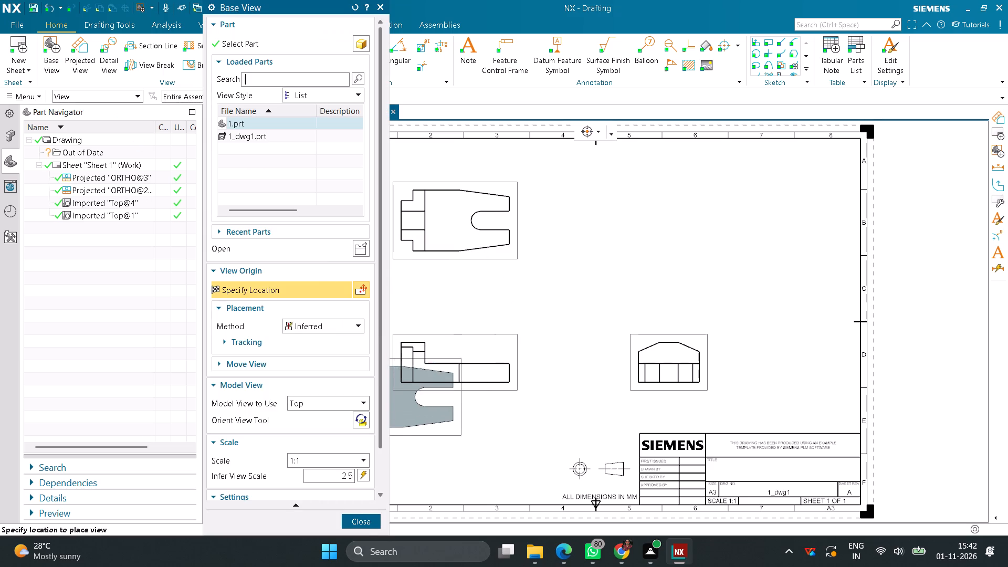
click(361, 404)
click(329, 482)
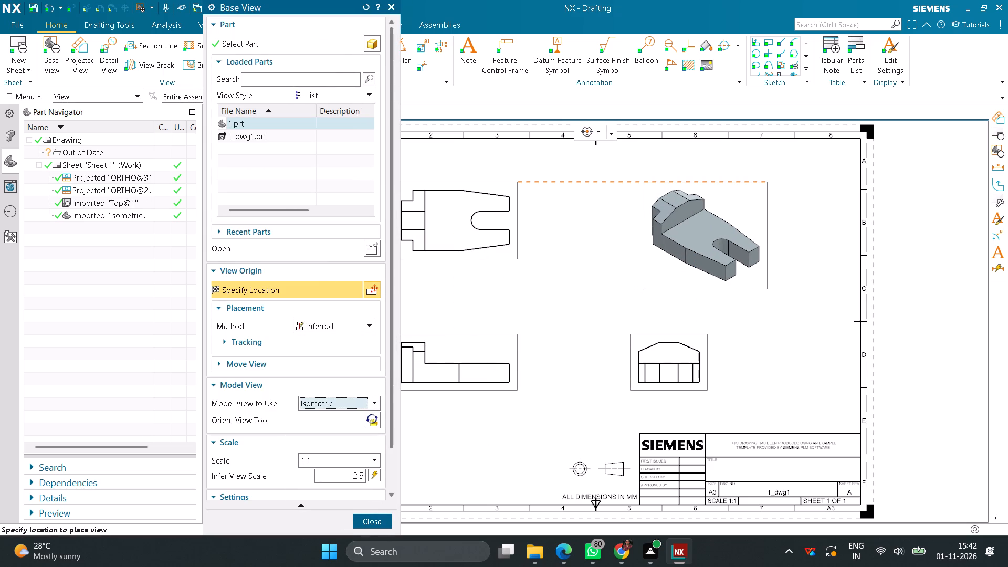
click(706, 236)
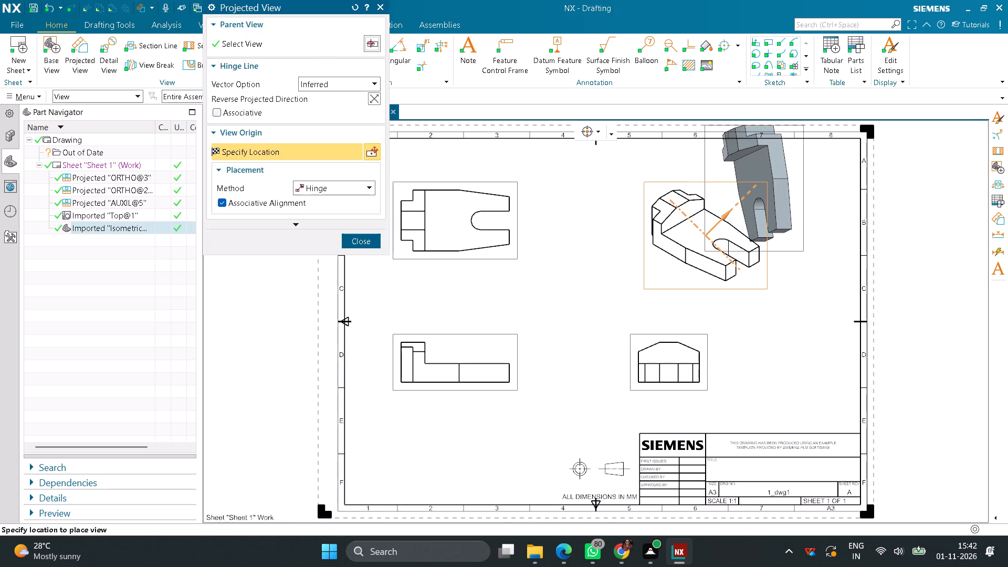
middle_click(732, 185)
Set the isometric view's rendering style to Fully Shaded.
right_click(721, 177)
click(750, 204)
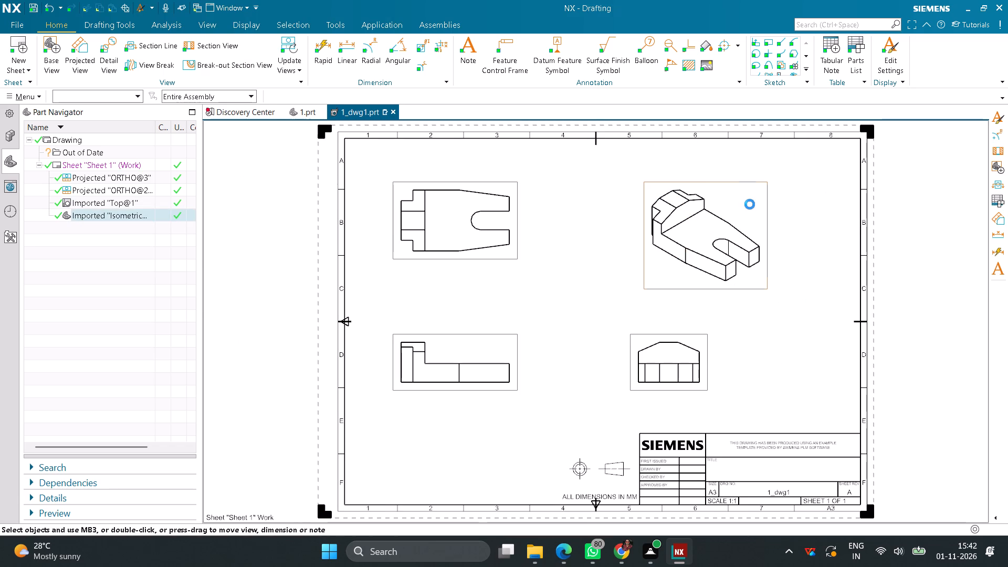
click(523, 64)
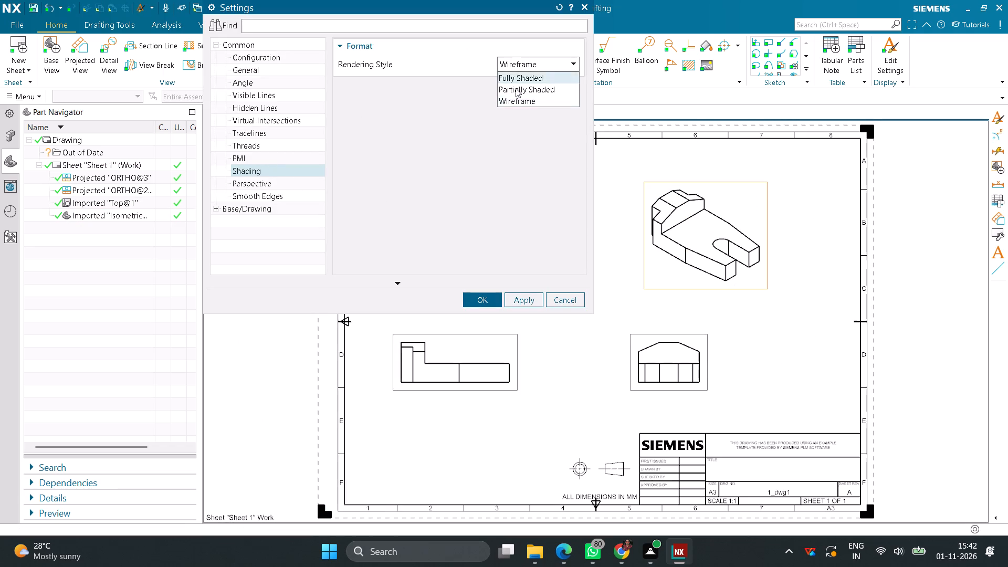
click(522, 76)
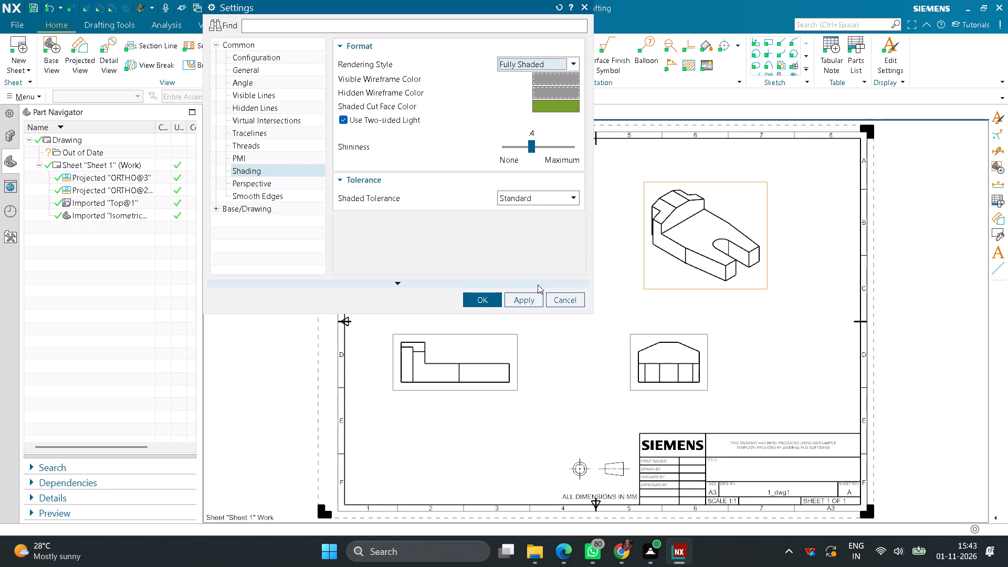
click(531, 298)
click(482, 300)
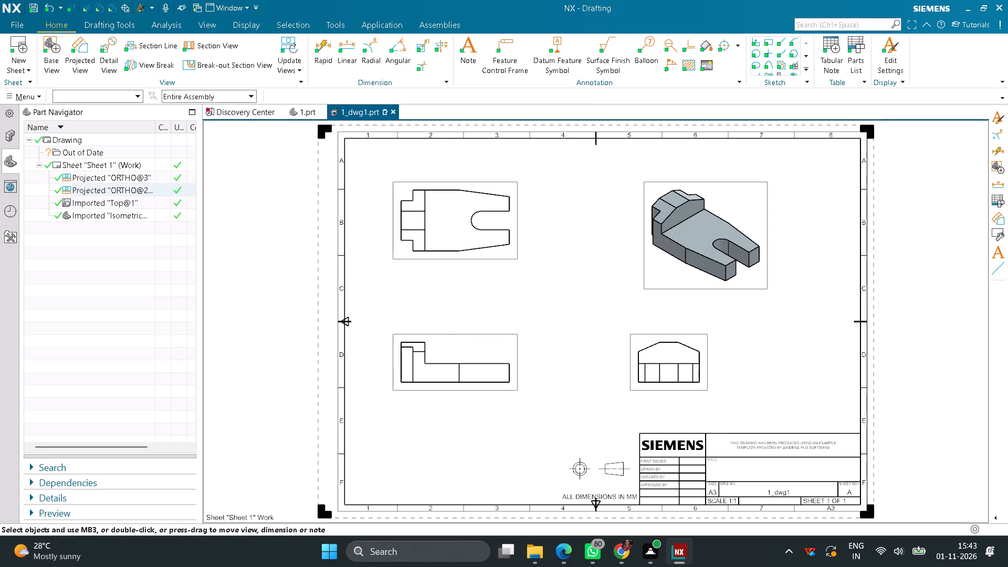
Add a diameter dimension to the slot's rounded end in the top view, placing it inside the body outline.
click(342, 45)
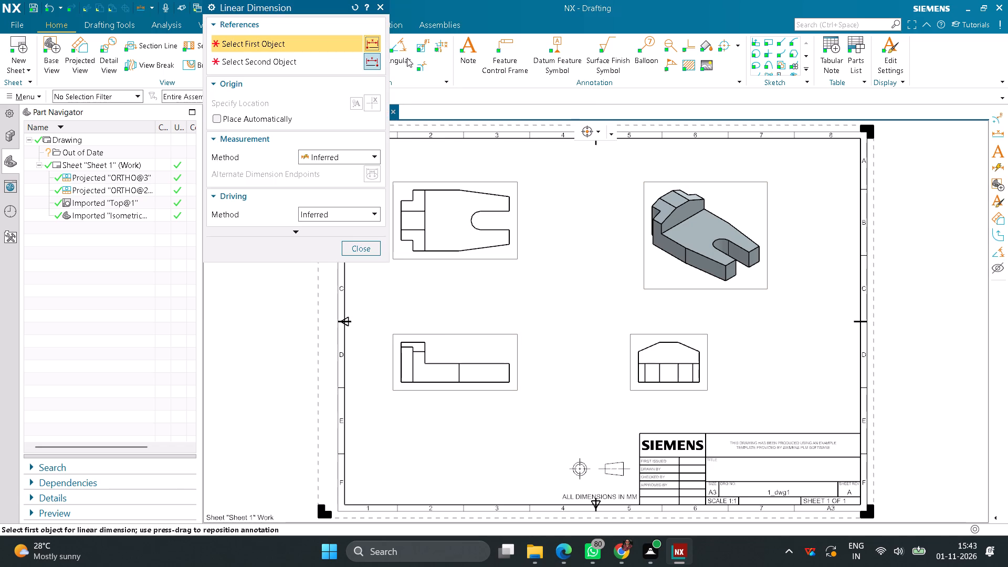
click(376, 247)
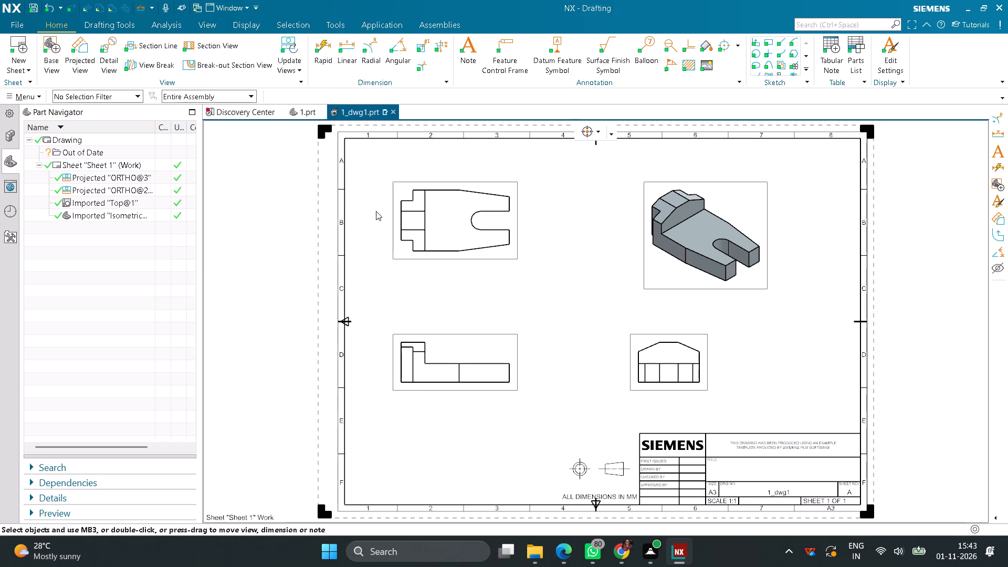
click(376, 40)
scroll(517, 261, up, 1)
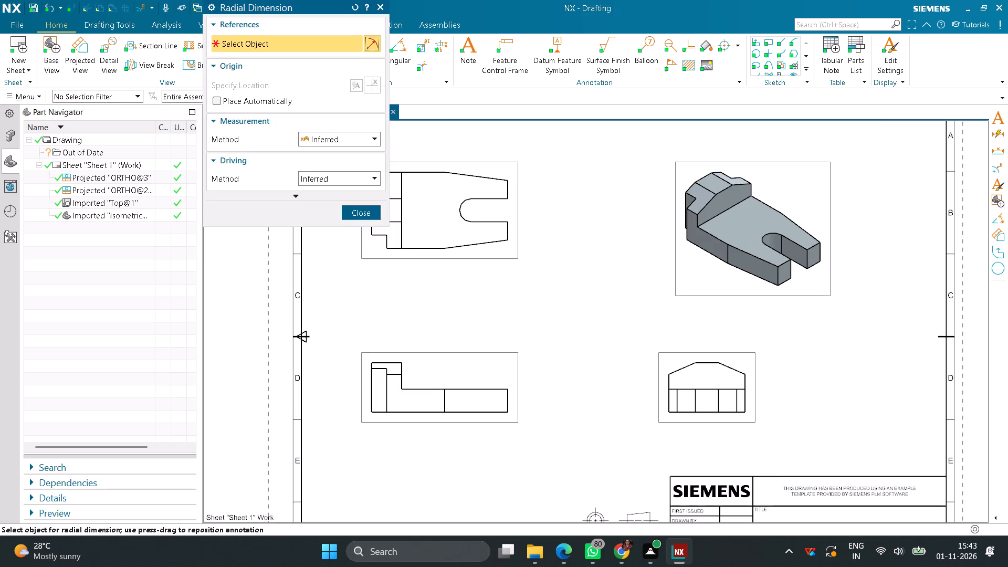
click(459, 210)
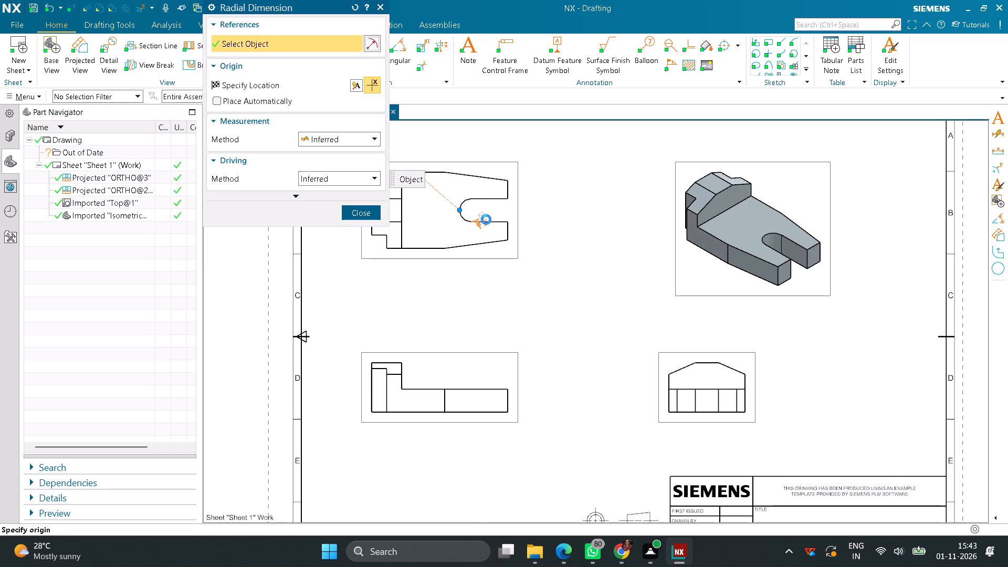
click(445, 221)
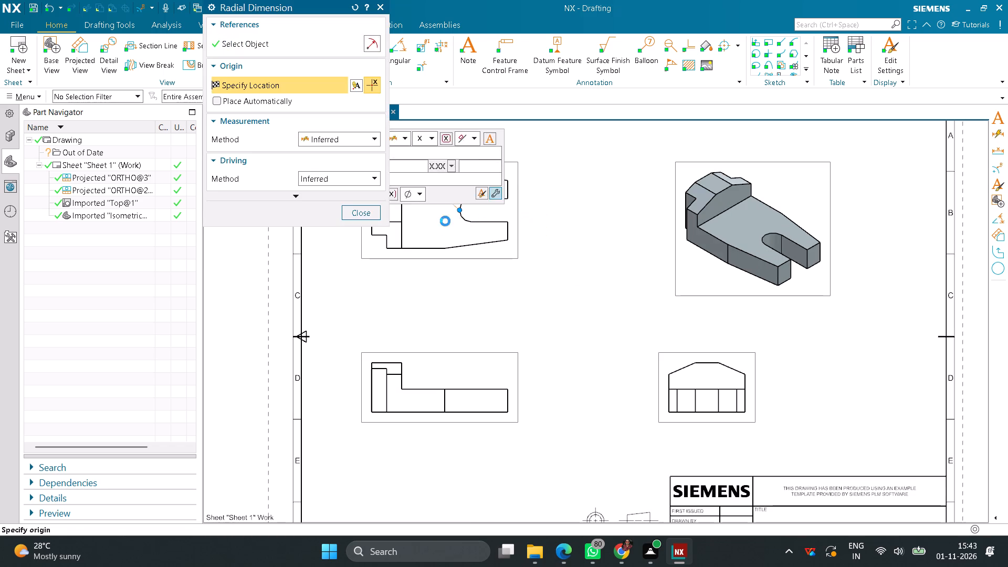
click(369, 212)
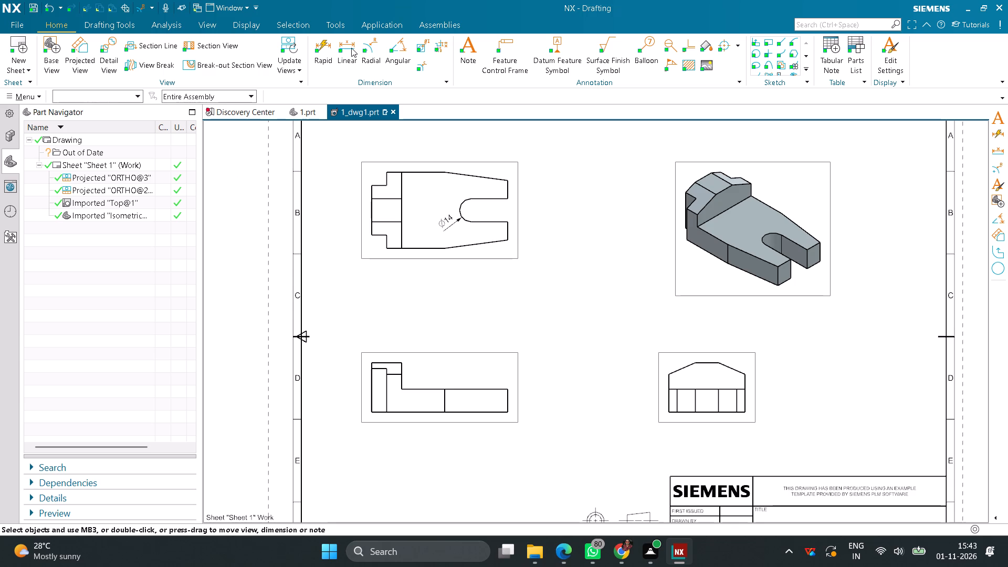
Dimension the slot's straight length above the top view and the slot's width beyond its open end.
click(351, 48)
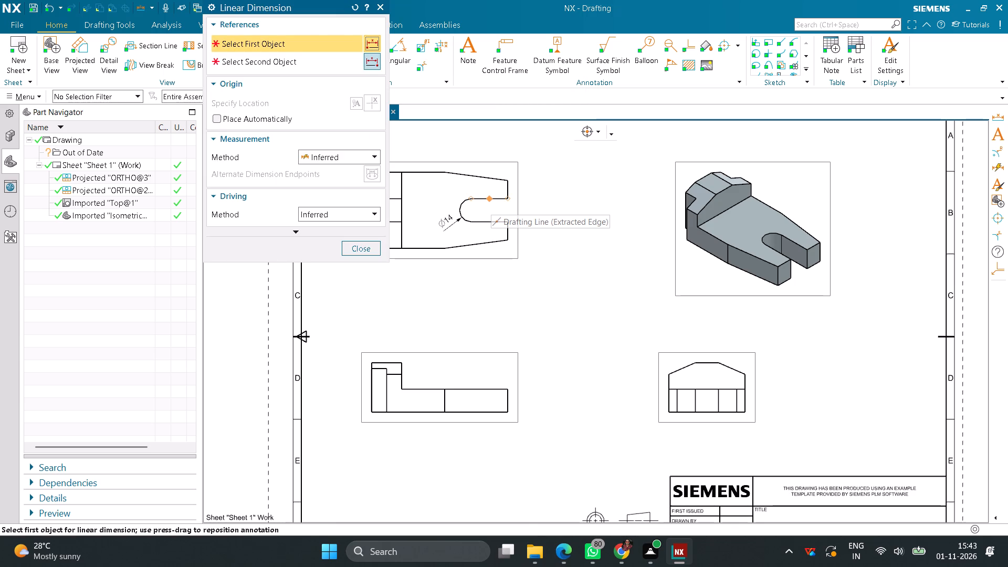
click(481, 199)
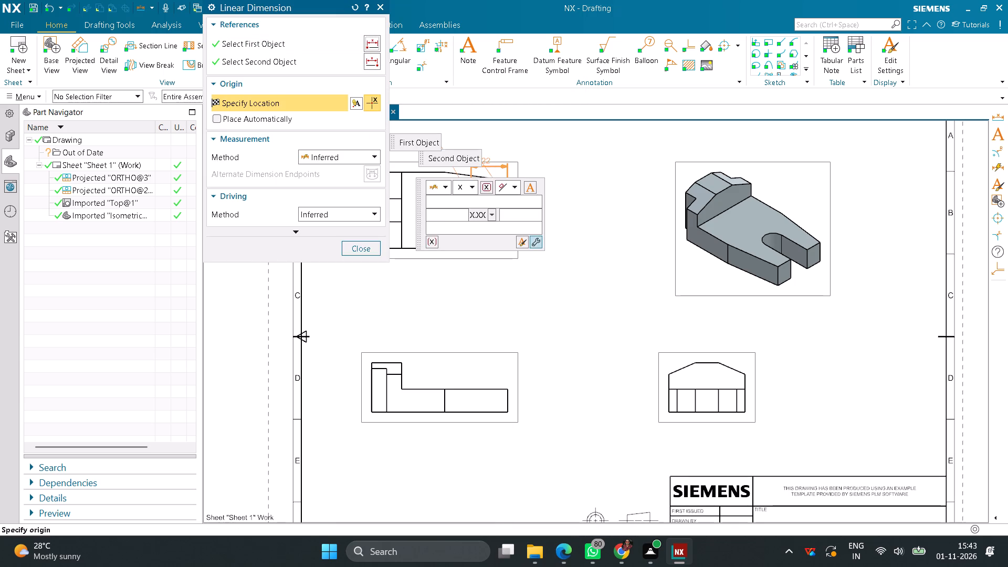
click(486, 160)
scroll(545, 222, up, 3)
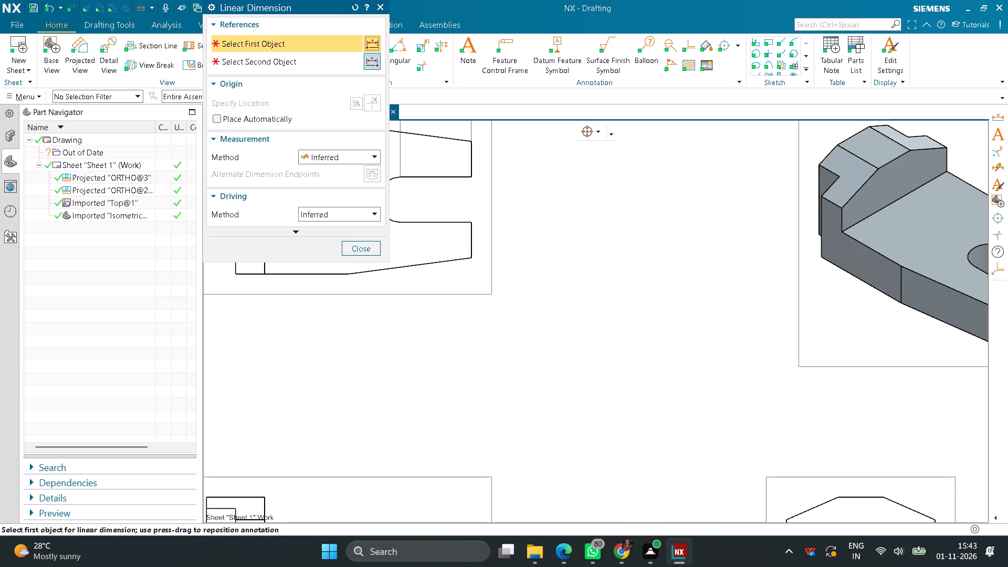
click(458, 178)
click(450, 222)
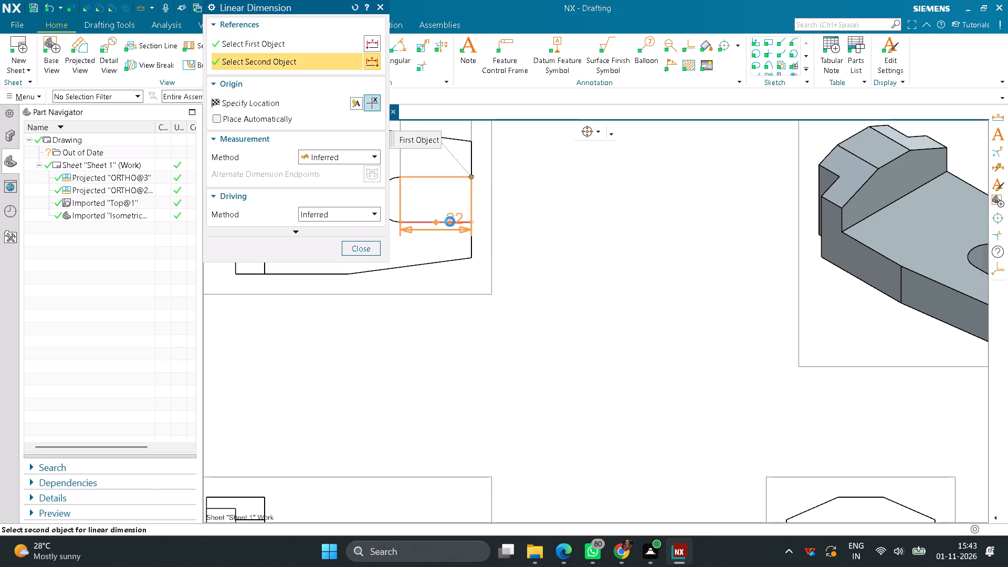
click(505, 203)
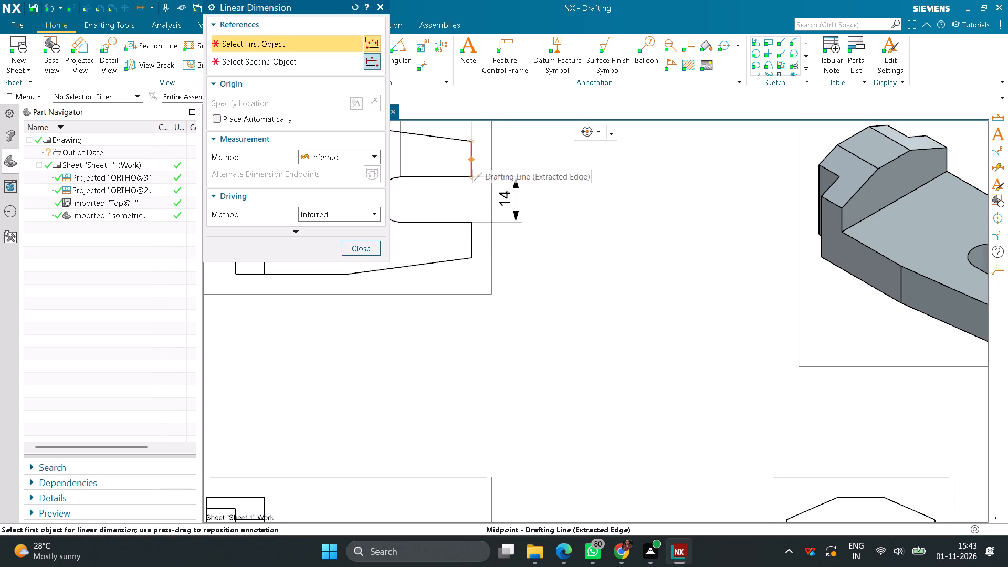
Dimension the end-face width of the upper prong beside the slot opening in the top view.
click(472, 156)
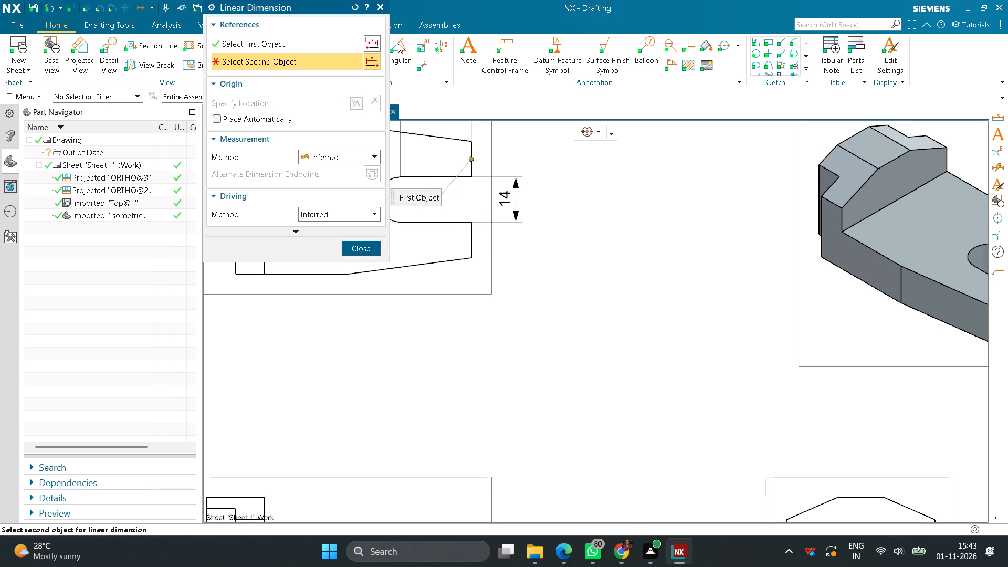
click(356, 10)
scroll(480, 157, down, 3)
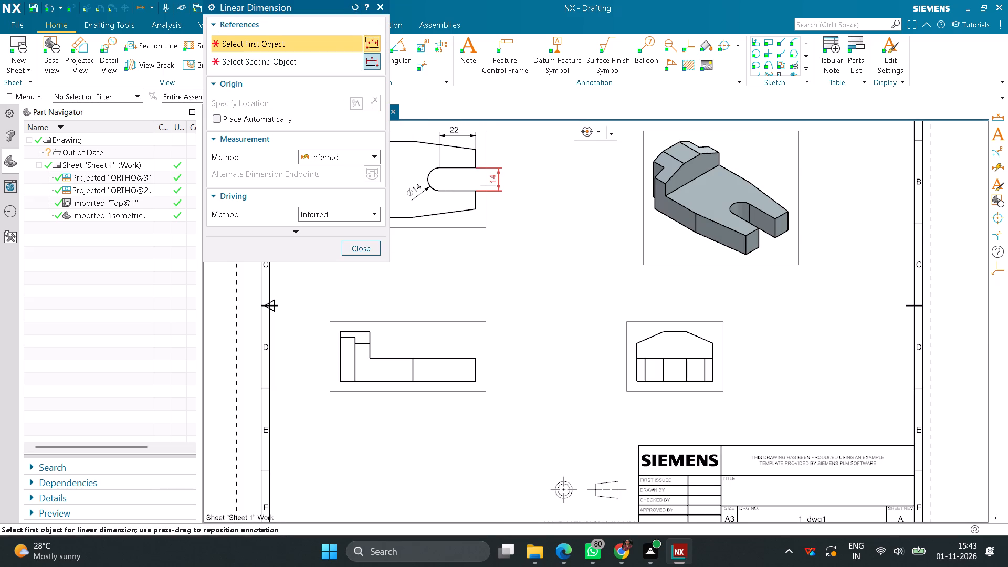
middle_drag(532, 161, 571, 281)
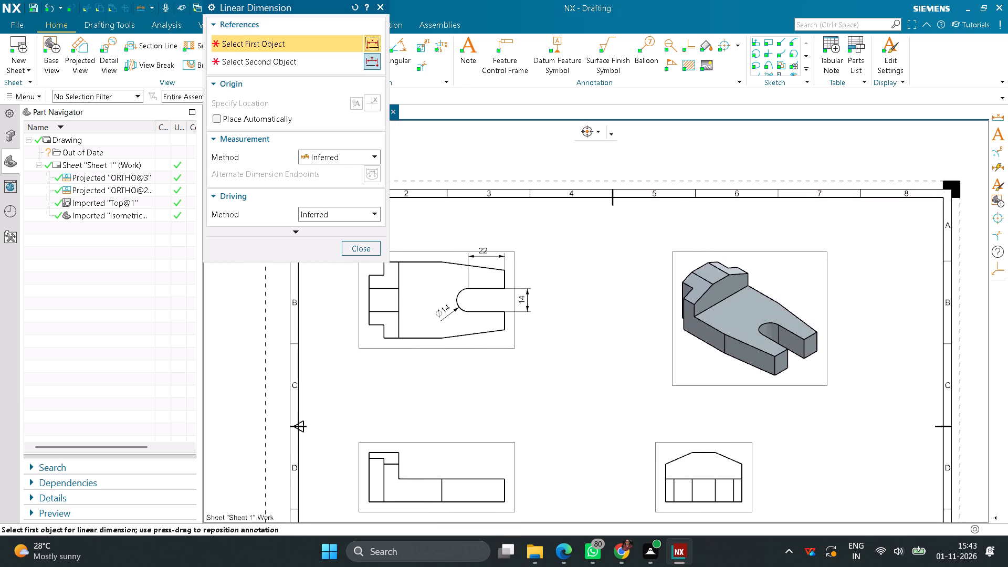
scroll(532, 277, up, 3)
click(480, 272)
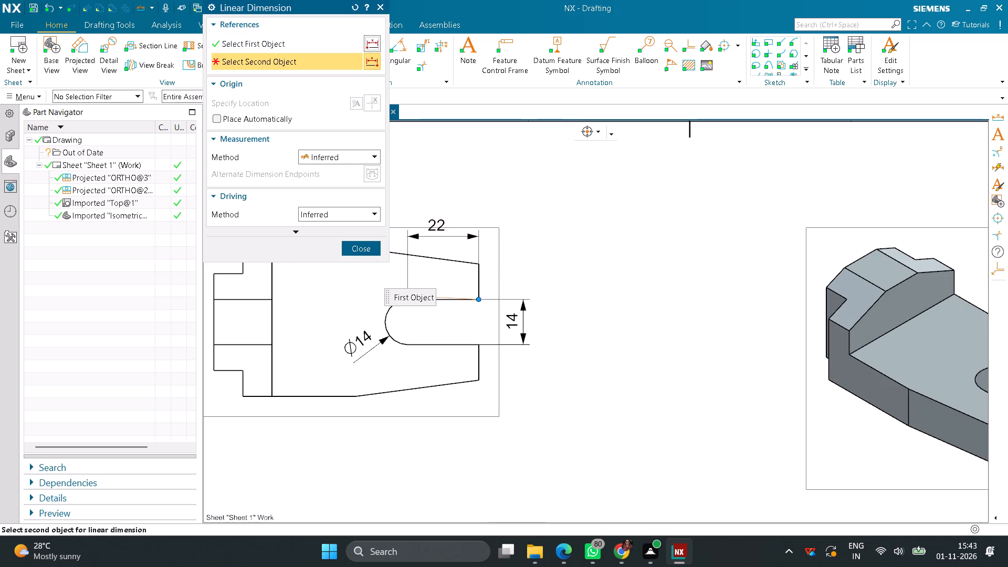
click(478, 264)
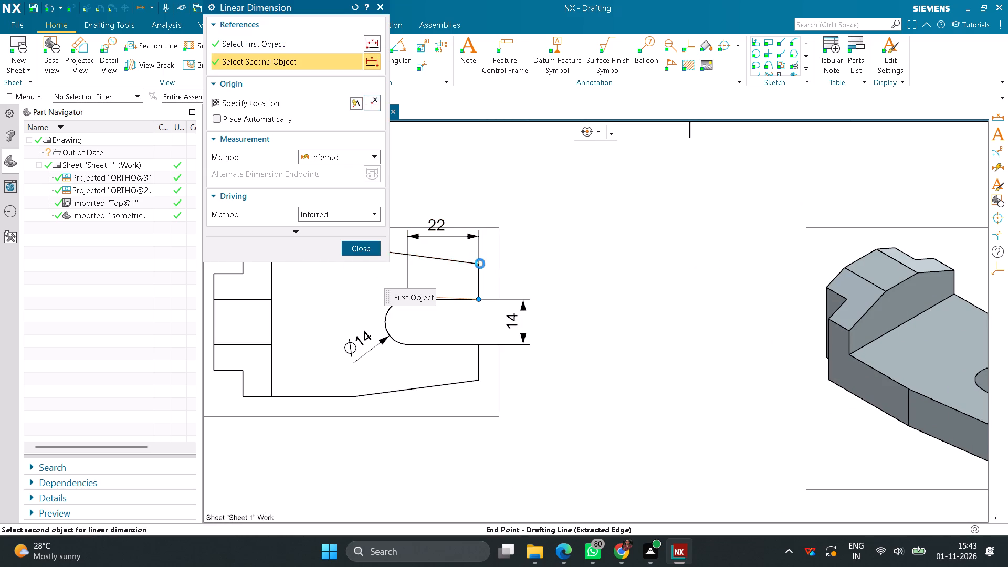
click(524, 277)
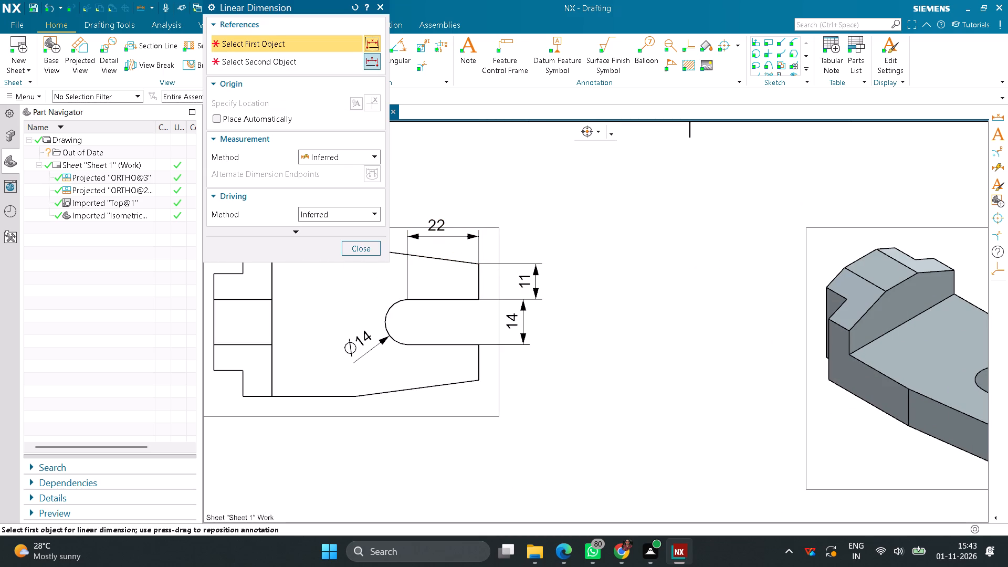
Below the top view, dimension the body length from the step to the prong ends and the narrow tab's horizontal length.
scroll(574, 282, down, 3)
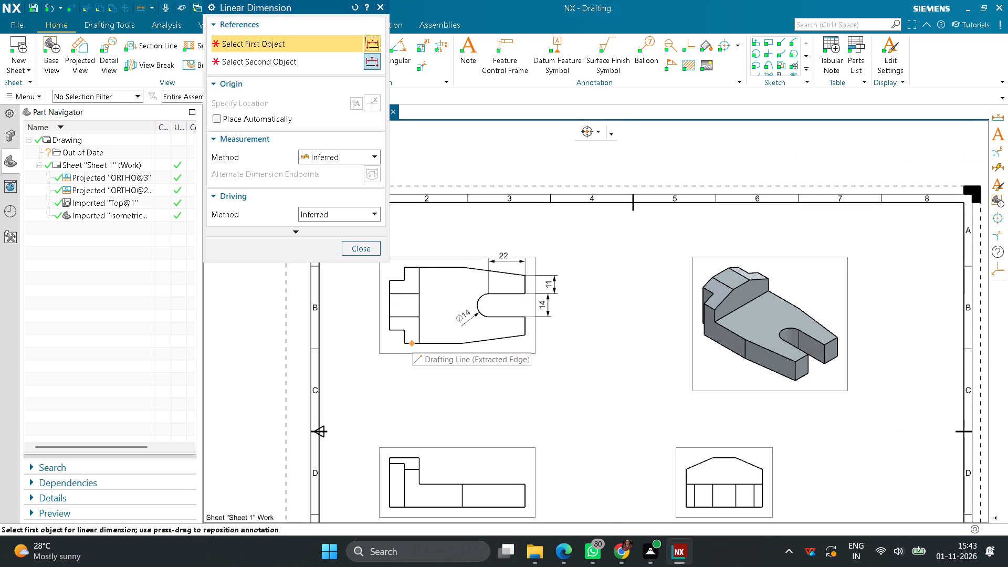
click(403, 338)
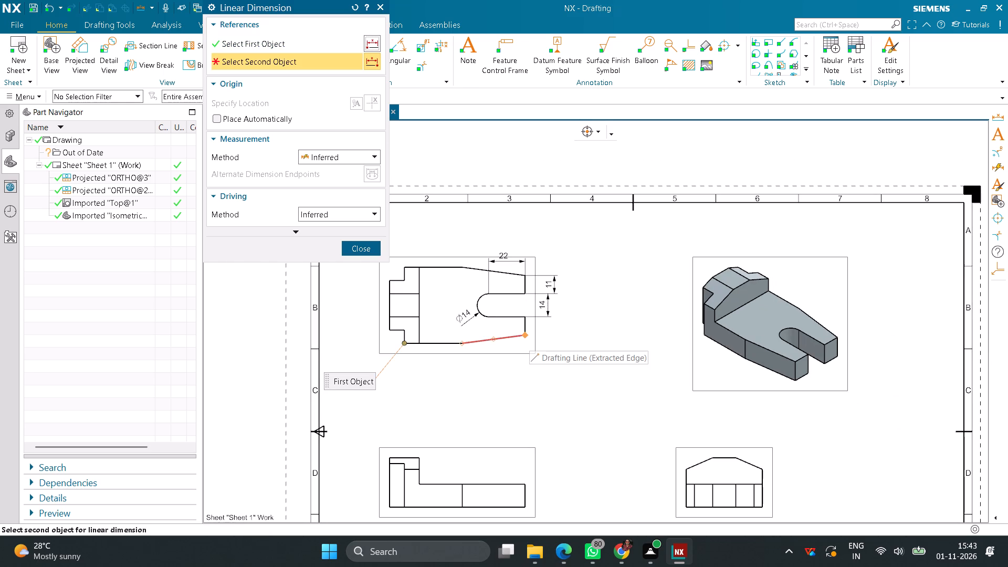
click(529, 337)
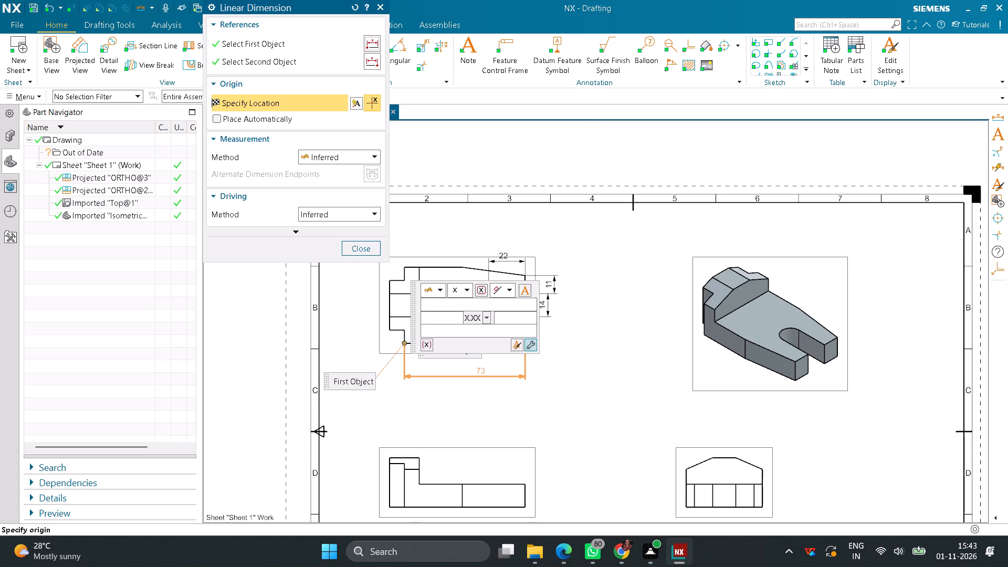
click(480, 371)
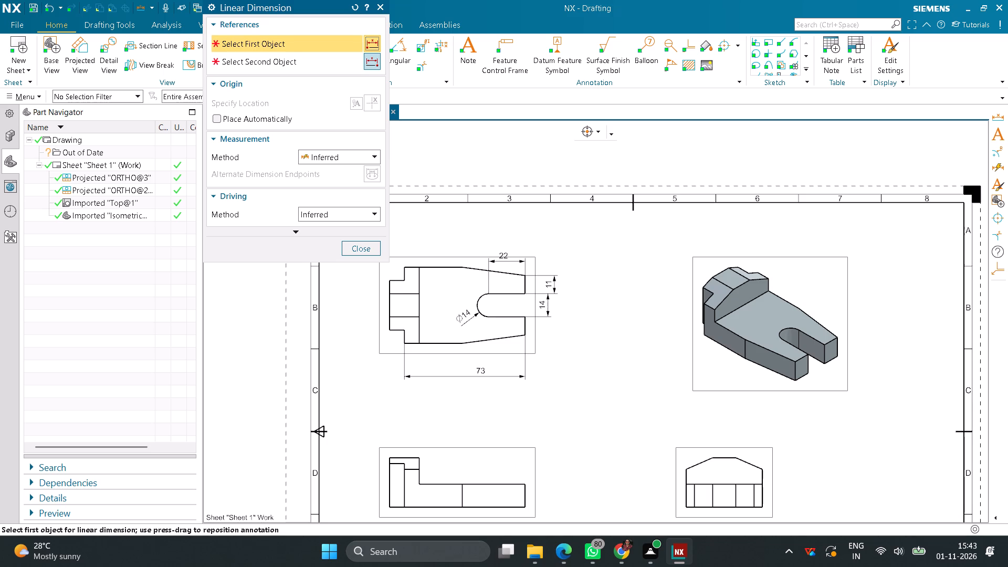
scroll(405, 350, up, 3)
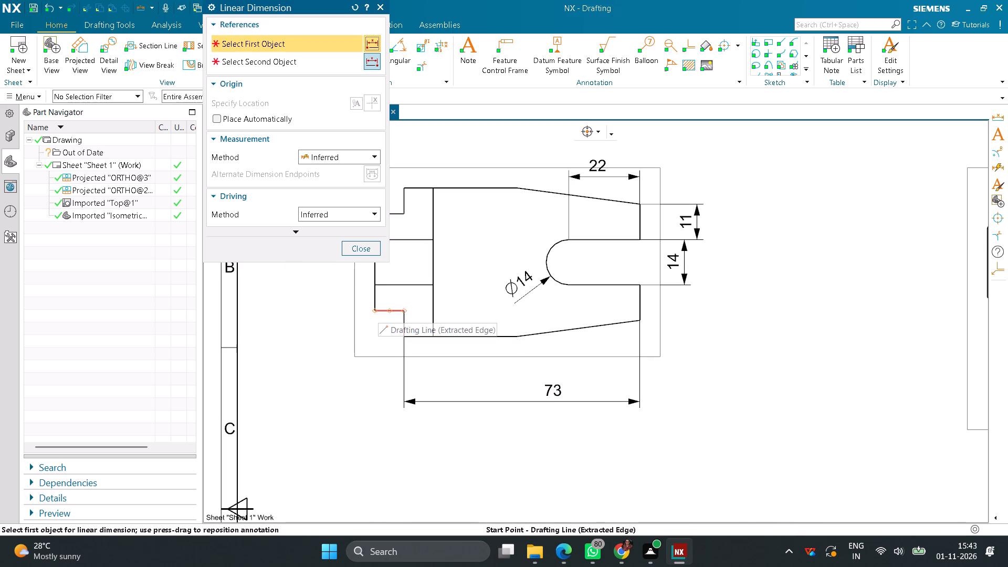
click(383, 311)
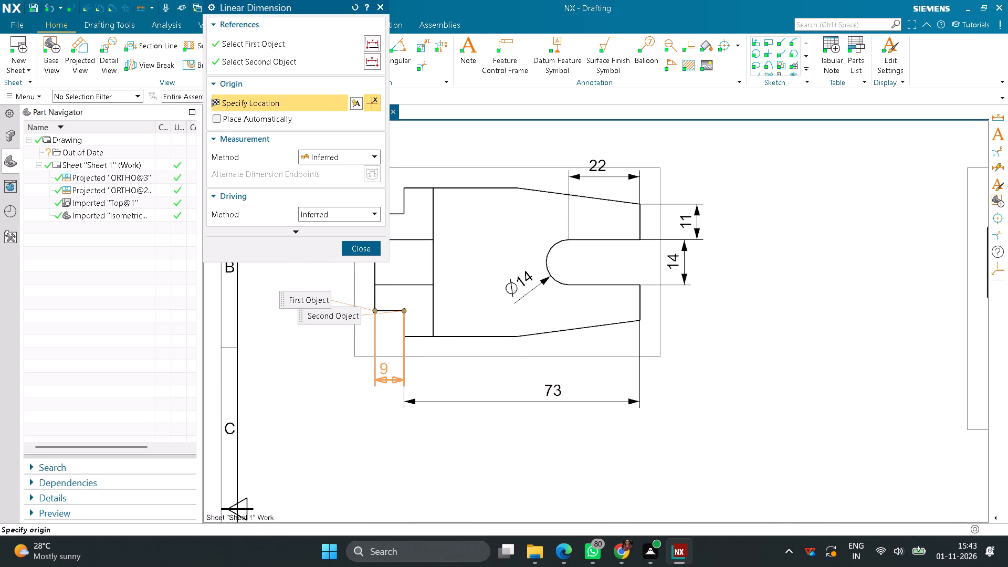
click(383, 369)
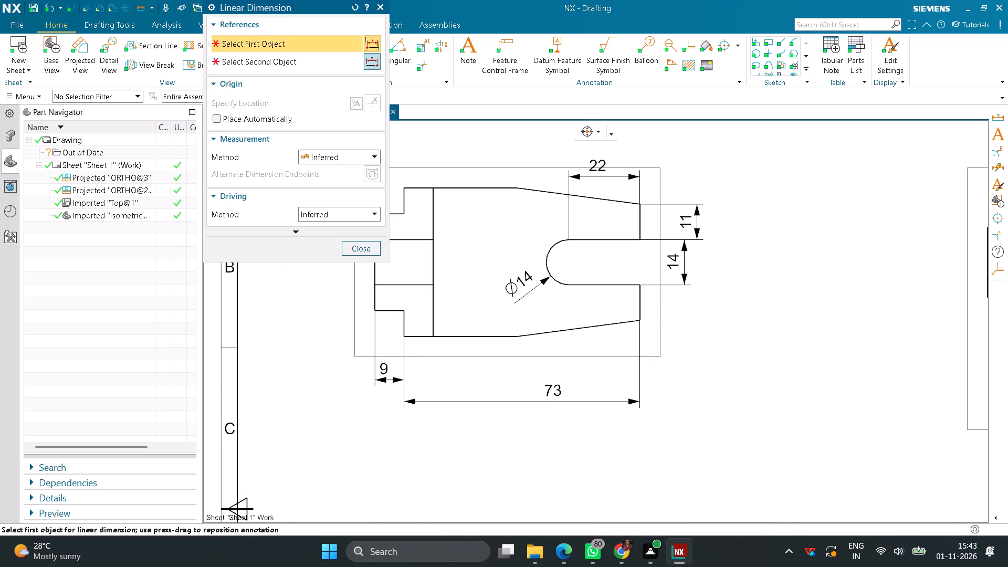
Dimension the horizontal length of the tapered section between the top view's lower edge and the body length dimension.
click(516, 337)
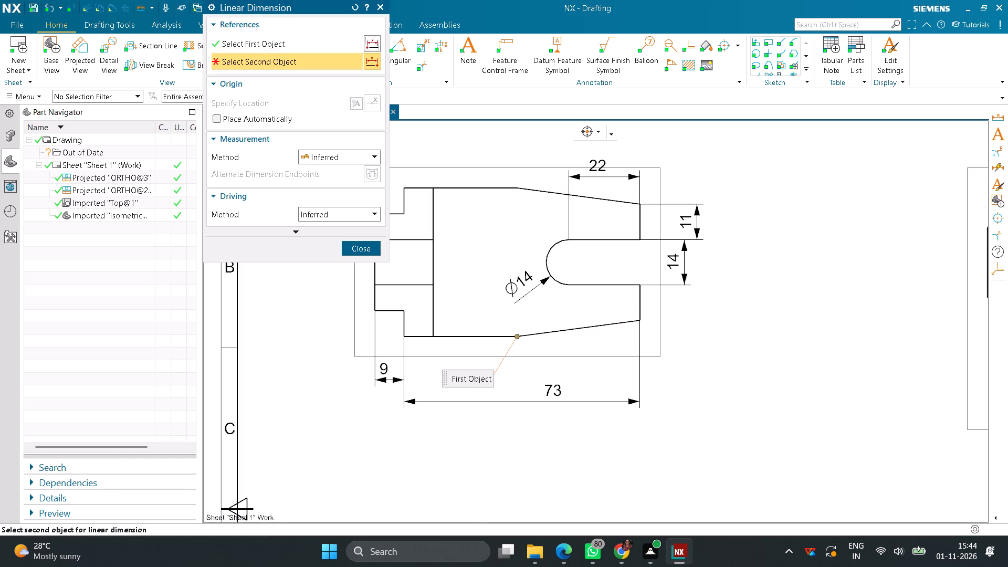
click(642, 307)
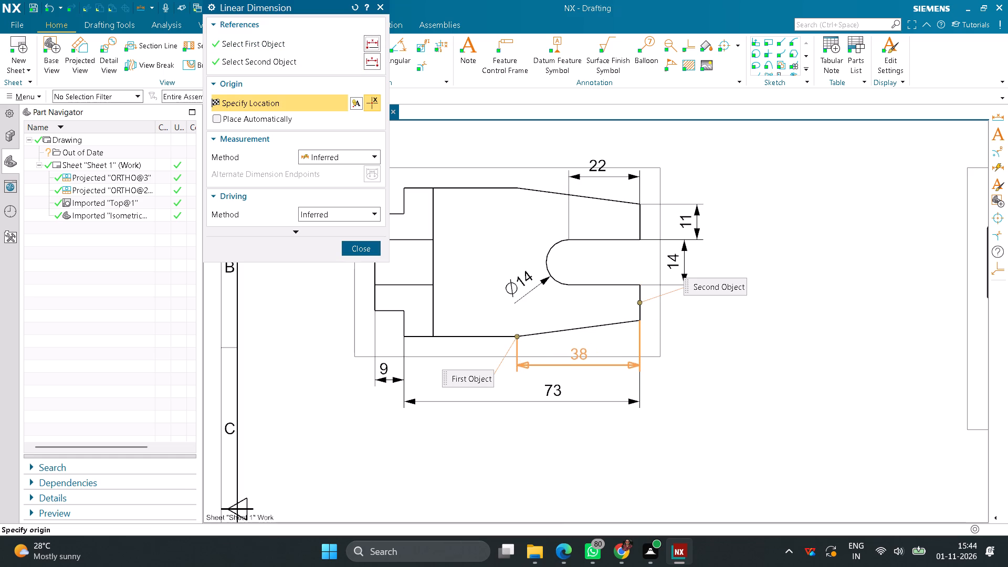
click(584, 356)
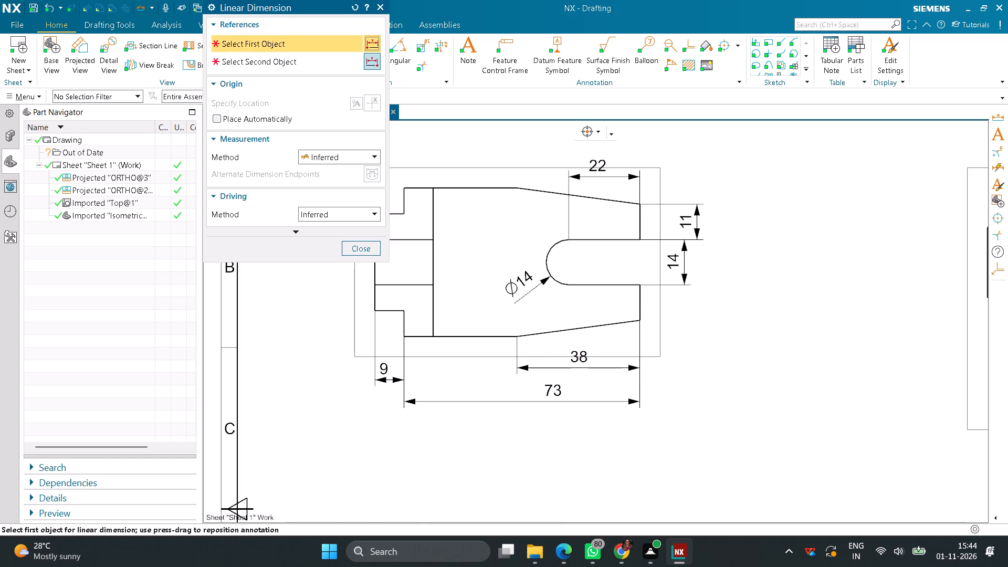
Add a vertical dimension for the narrow tab's width at the closed end of the top view.
scroll(496, 323, down, 3)
scroll(426, 279, up, 2)
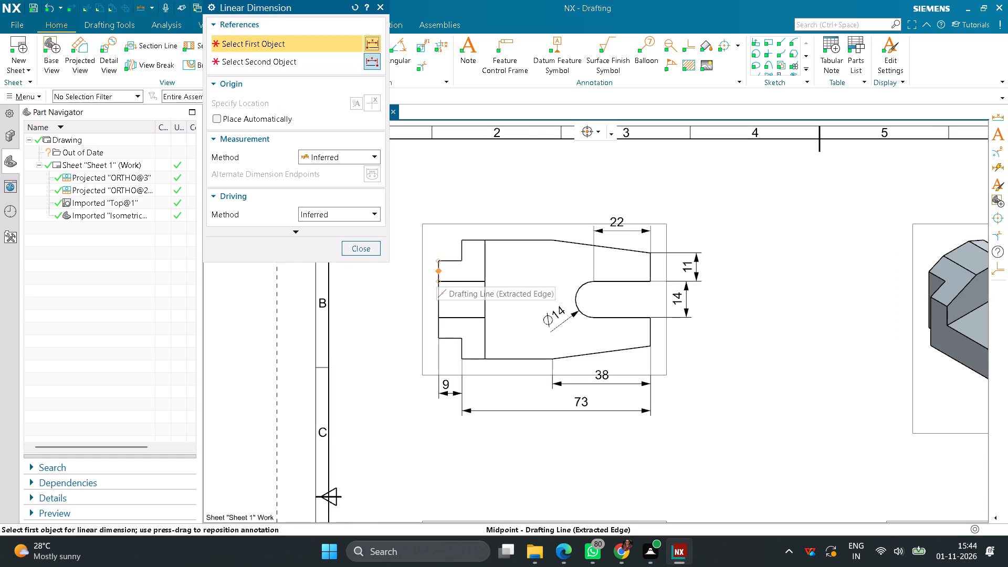
click(446, 260)
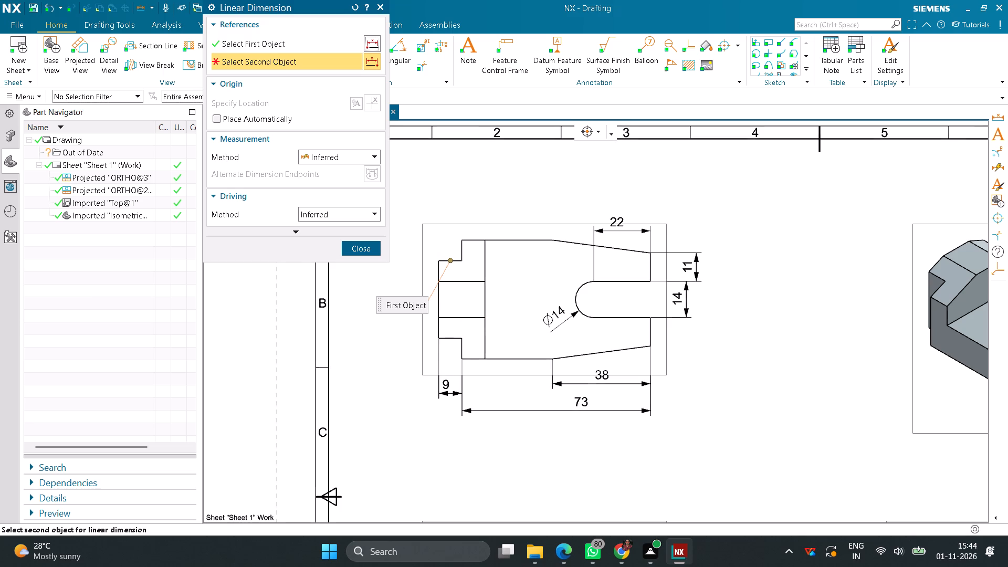
click(451, 341)
click(426, 323)
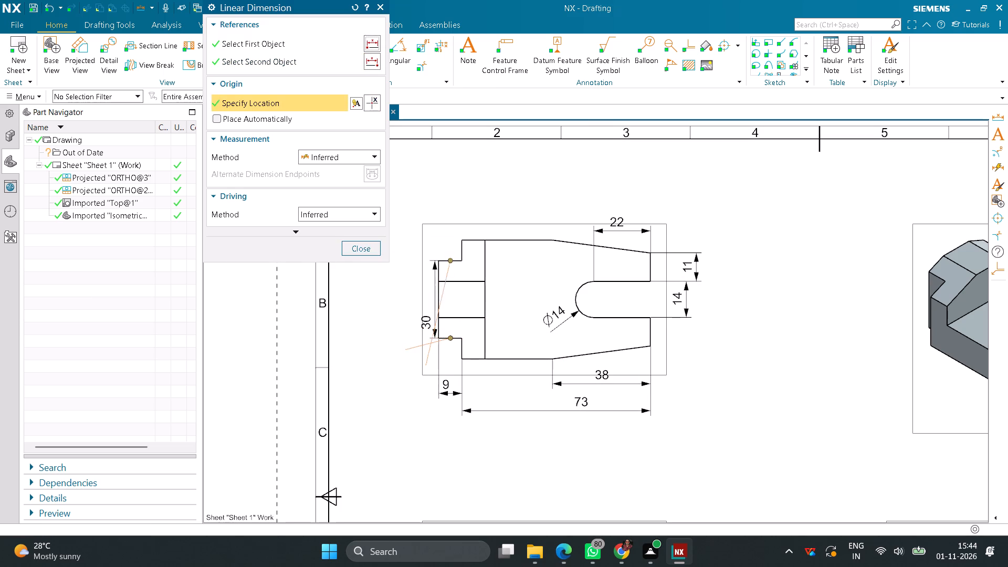
Dimension the overall body width in the top view, placing it outside the narrow tab's width dimension.
scroll(467, 342, down, 3)
scroll(438, 299, up, 2)
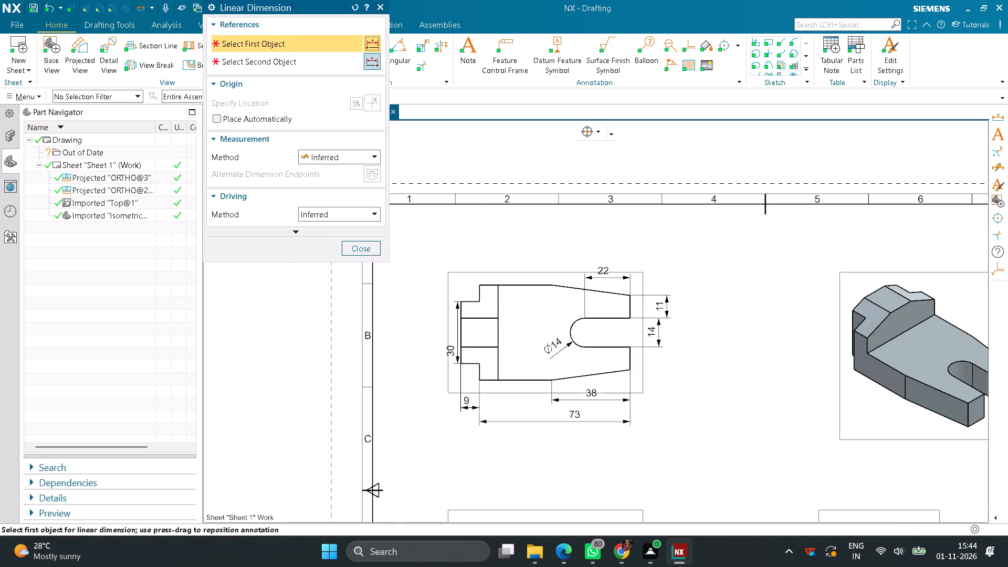
scroll(423, 290, up, 1)
middle_drag(423, 290, 480, 285)
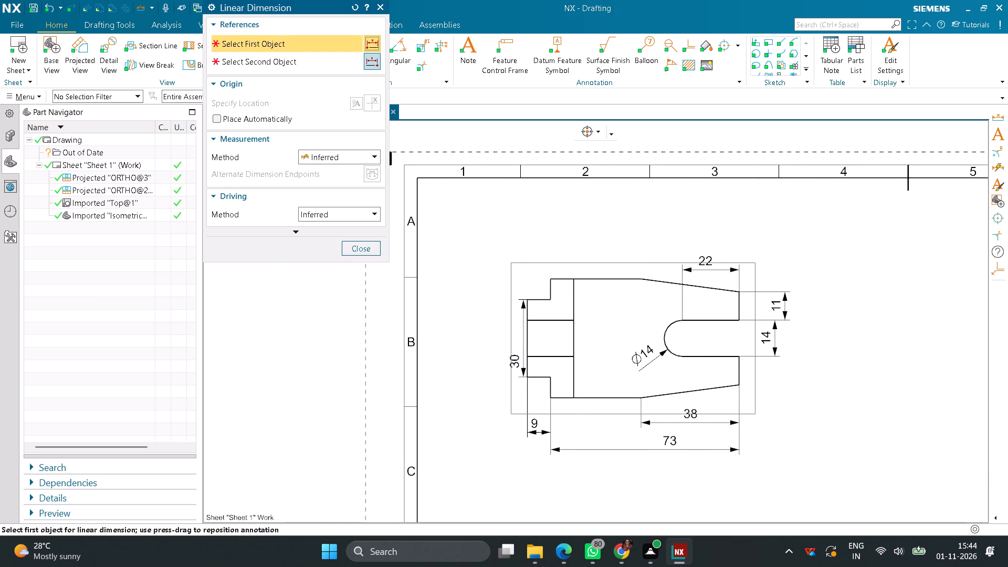
click(568, 274)
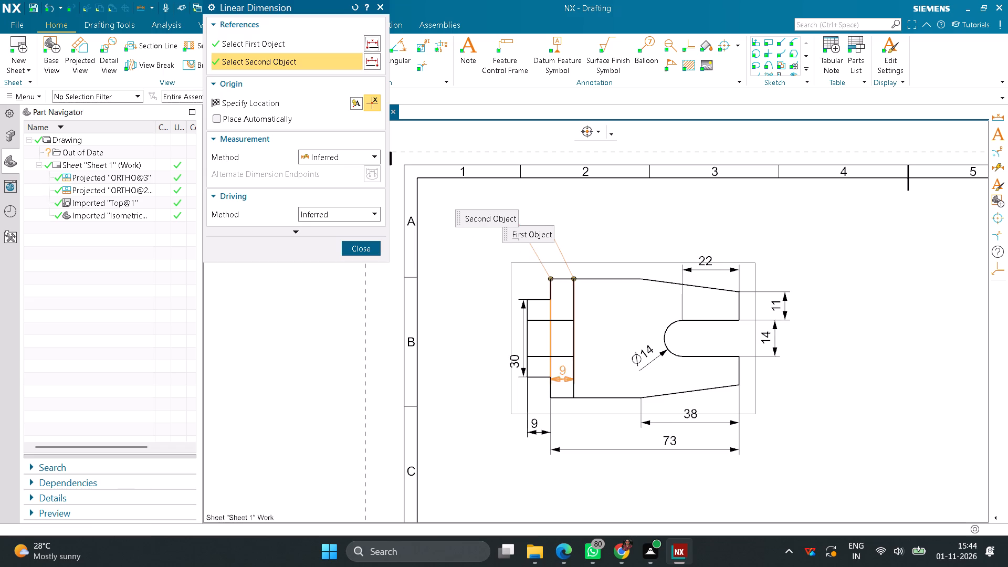
click(562, 398)
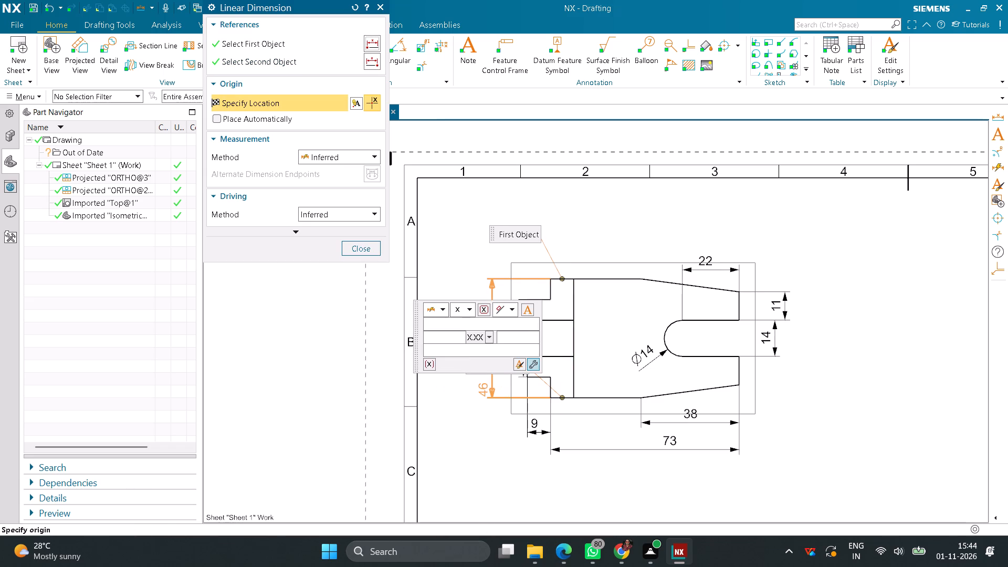
click(483, 385)
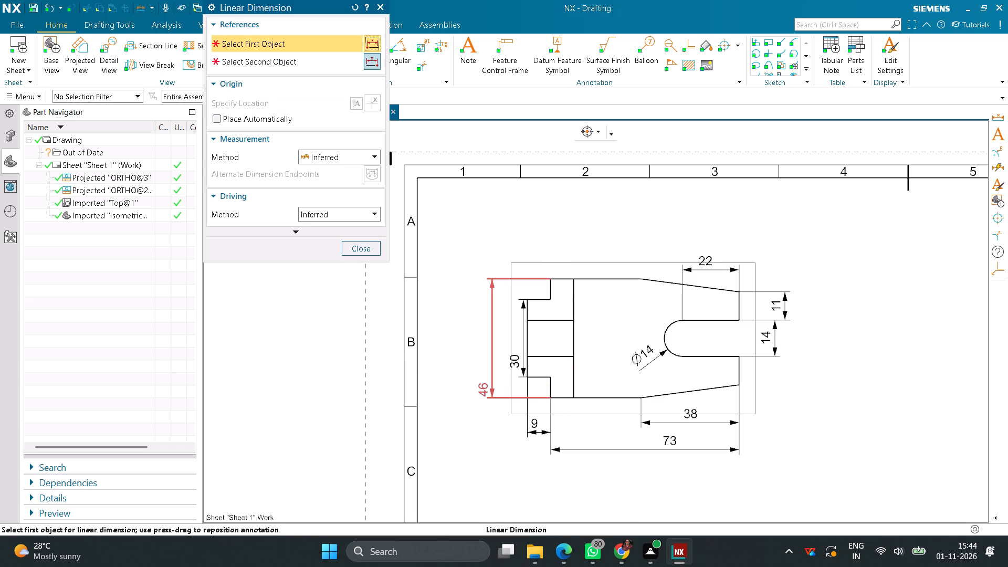
In the front view, add vertical dimensions for the overall height at the tall end and the body thickness at the prong end.
scroll(545, 400, down, 5)
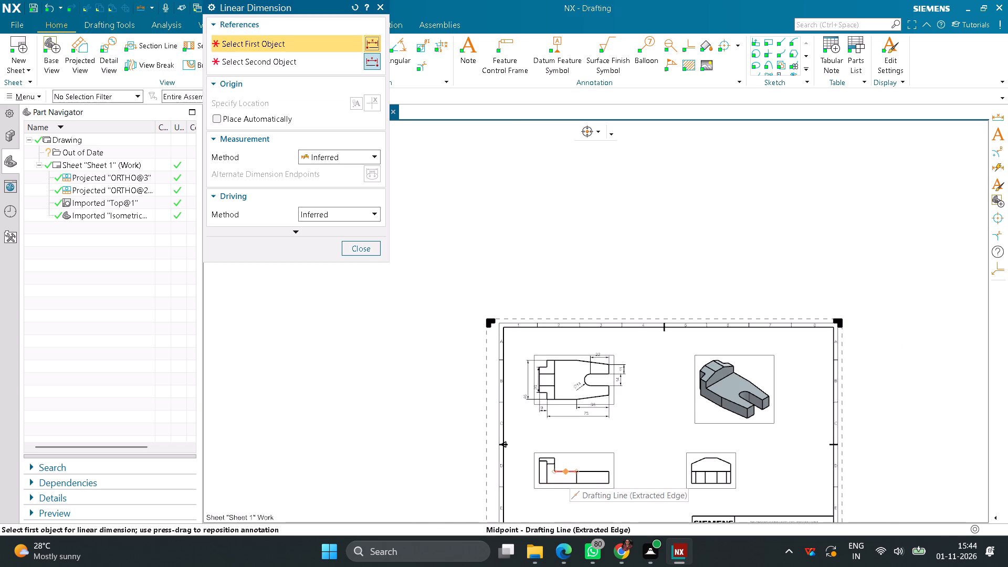
scroll(555, 470, up, 7)
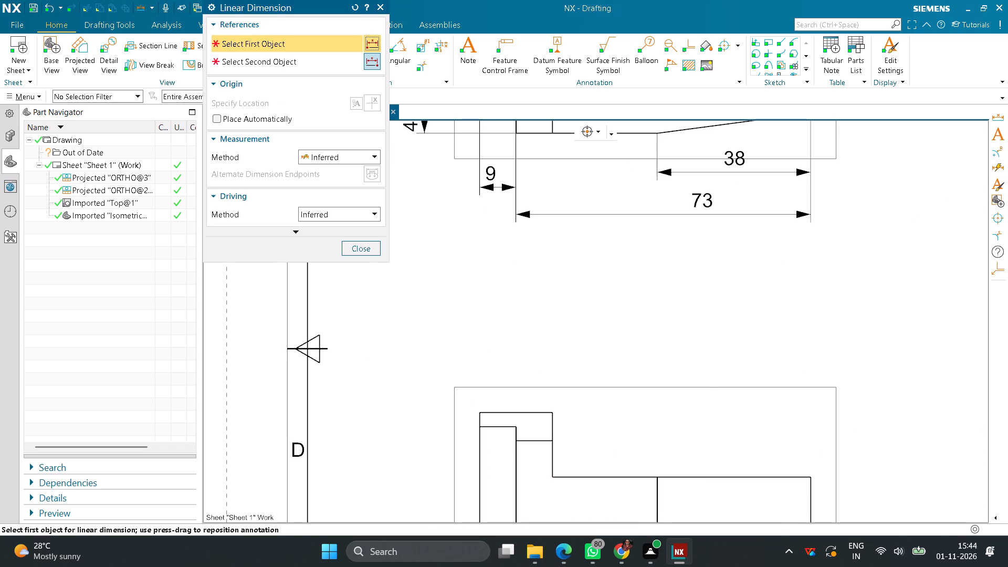
middle_drag(583, 445, 626, 326)
click(550, 298)
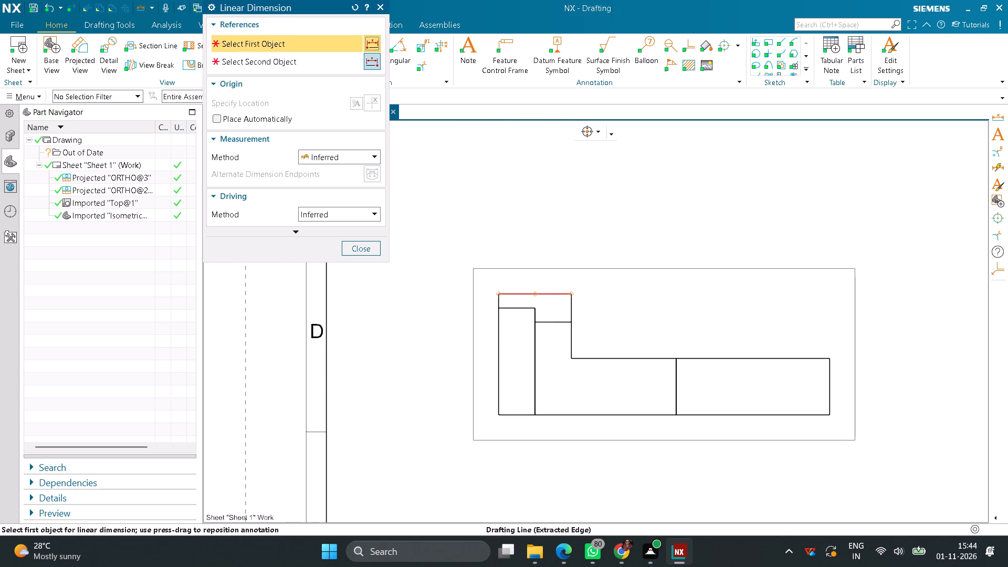
click(548, 410)
click(464, 375)
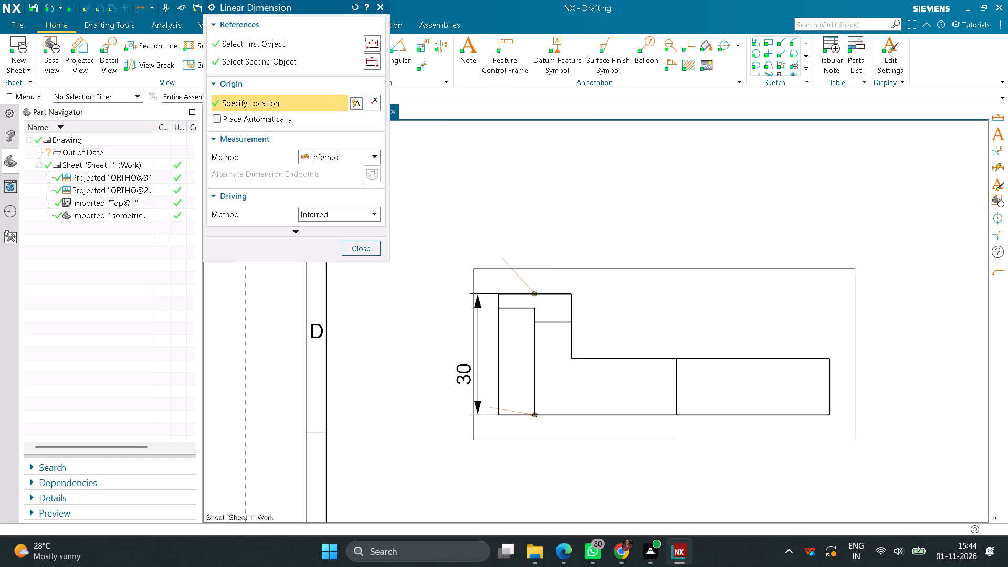
click(828, 371)
click(852, 379)
Dimension the overall width of the side view between its vertical outer edges, placing it above the view.
scroll(747, 358, down, 7)
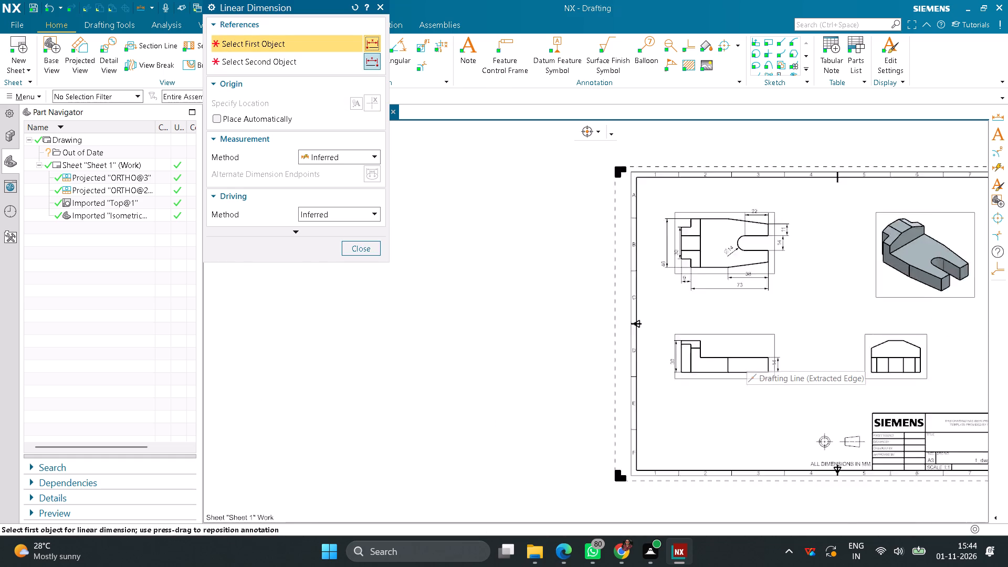
scroll(747, 356, down, 1)
scroll(877, 345, up, 4)
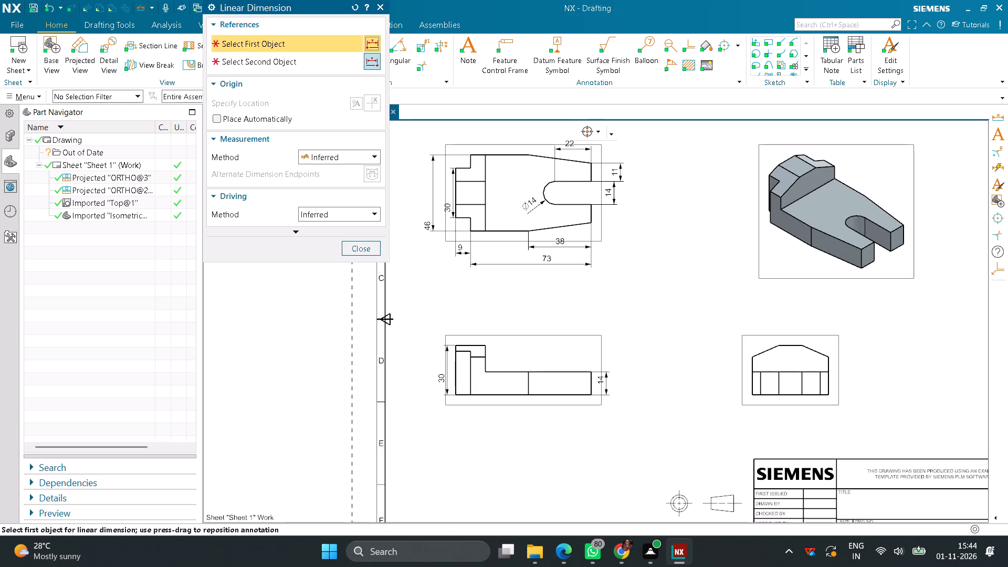
scroll(750, 366, up, 3)
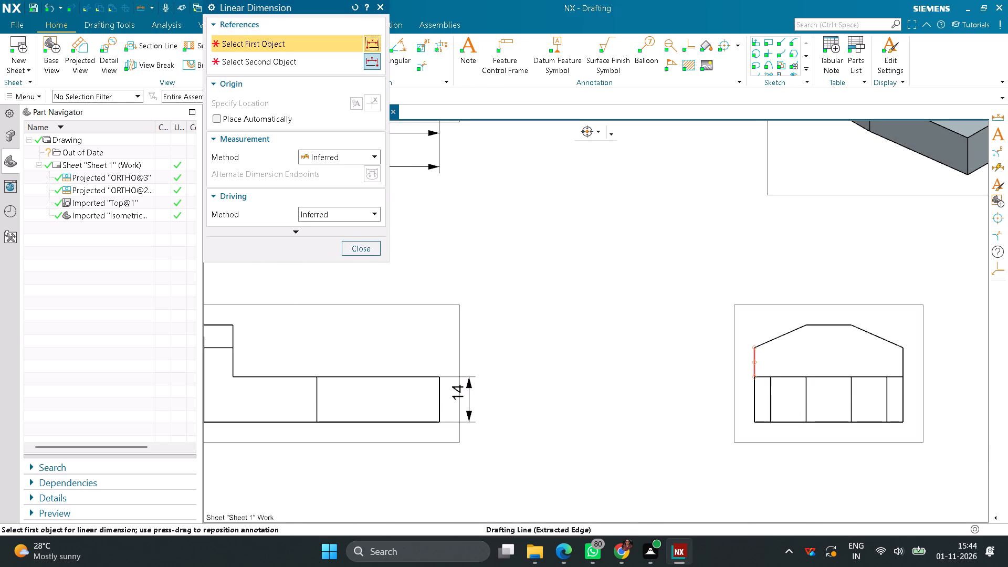
click(755, 354)
click(904, 356)
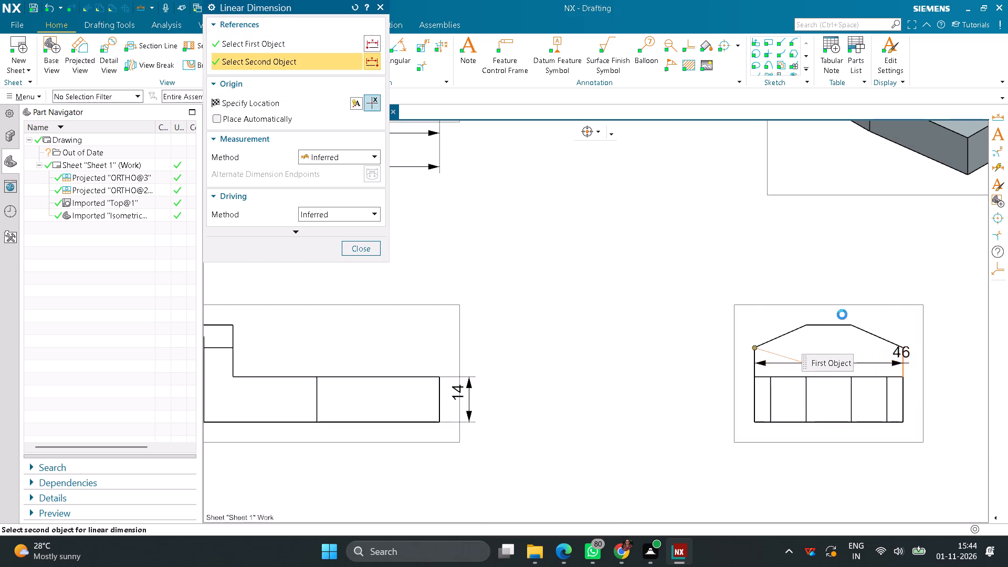
click(824, 291)
Dimension the side view's flat top edge above the view and move the overall width dimension outside it.
middle_drag(720, 359, 565, 317)
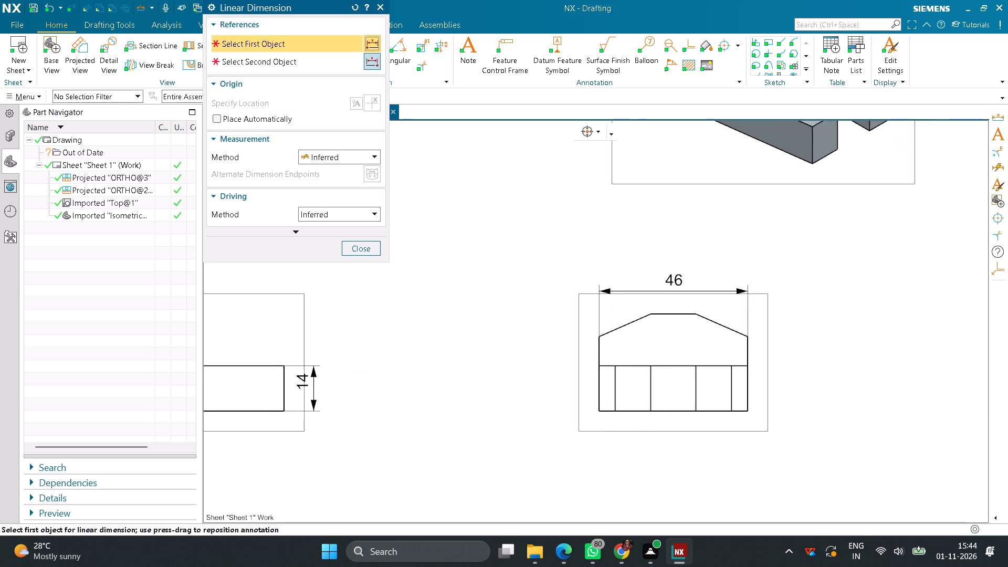
middle_drag(565, 317, 527, 289)
scroll(644, 306, up, 3)
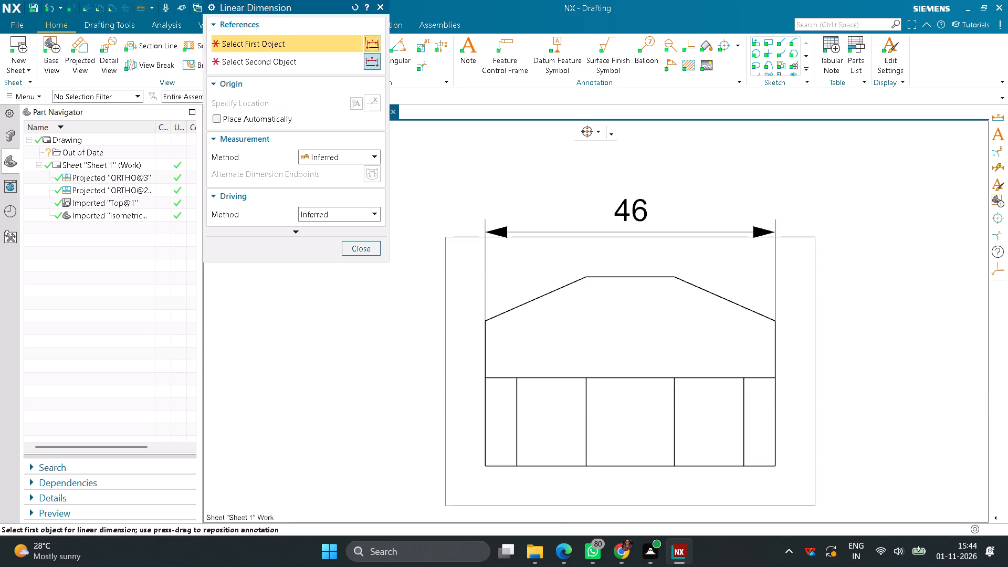
click(647, 276)
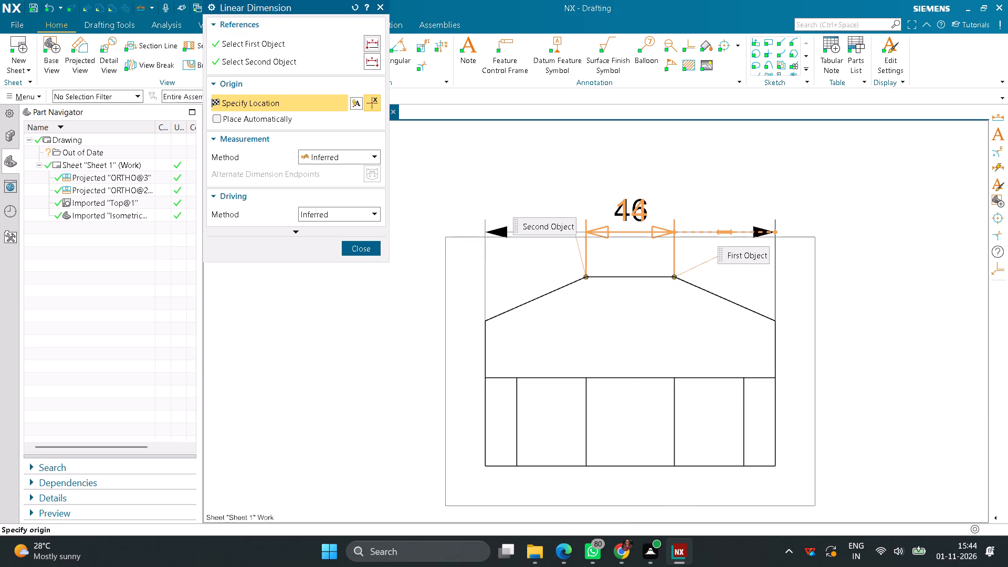
click(637, 173)
drag(637, 208, 637, 172)
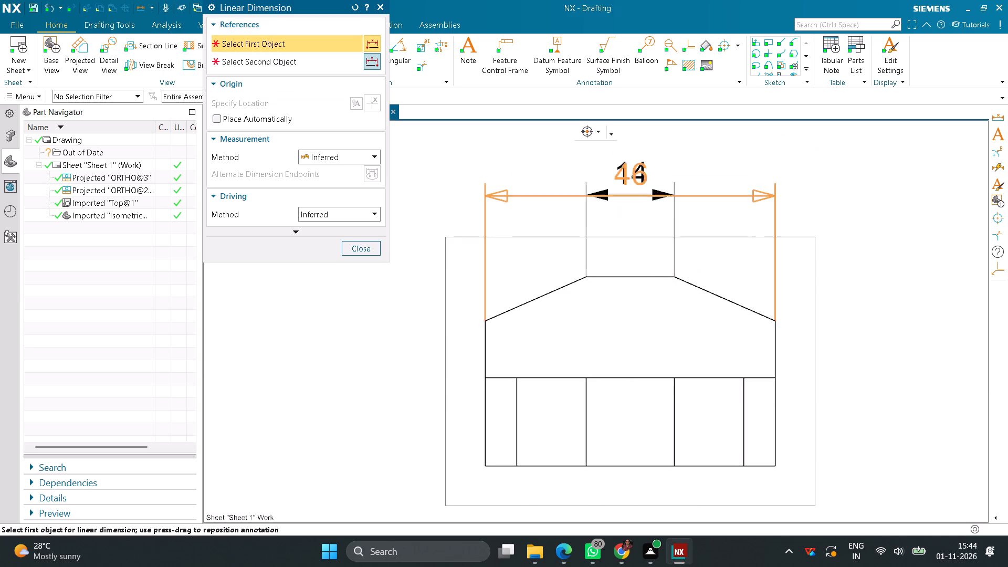
drag(637, 172, 629, 133)
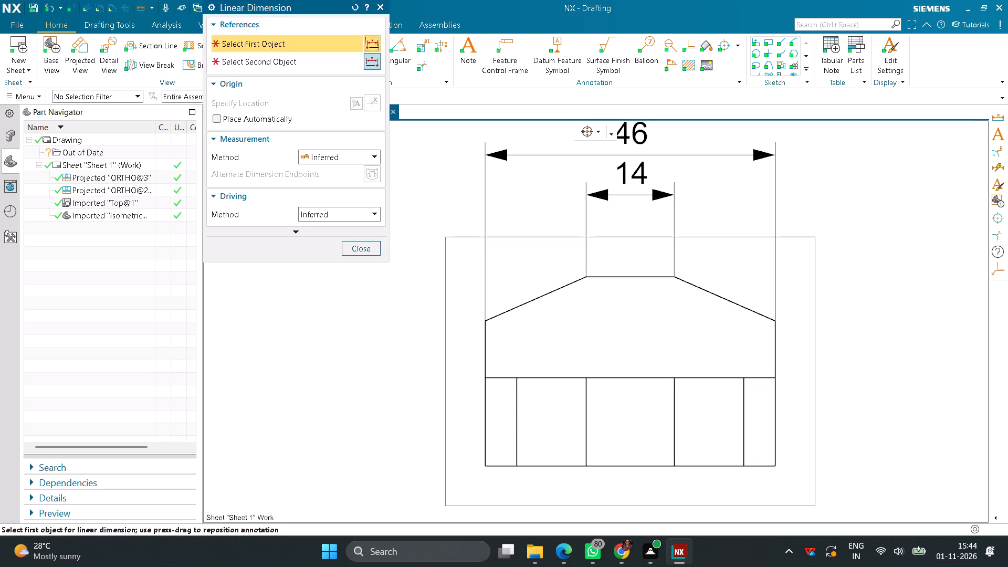
In the side view, dimension the sloped edge's vertical drop and the height from the top edge to the body's upper surface.
click(676, 276)
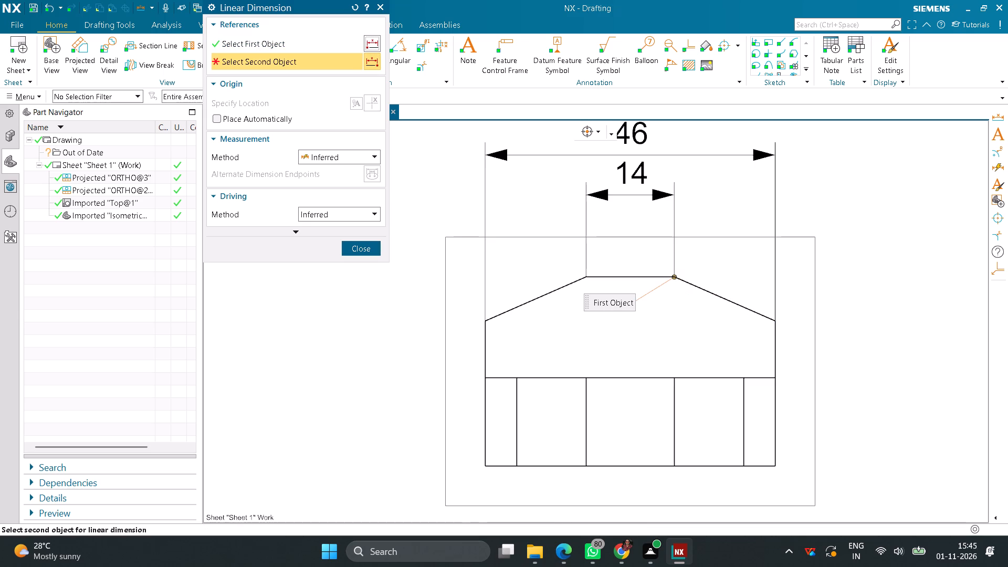
click(778, 321)
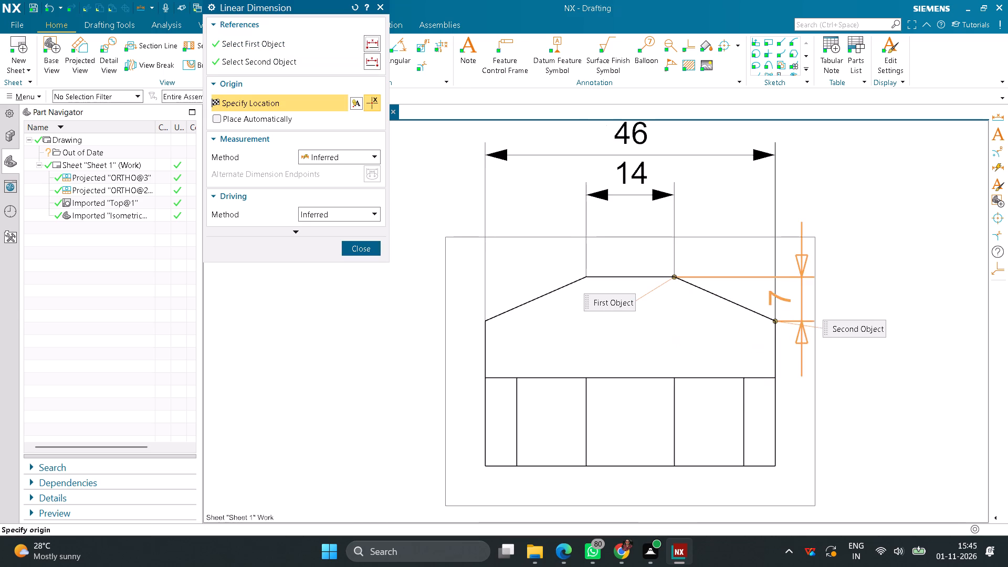
click(827, 301)
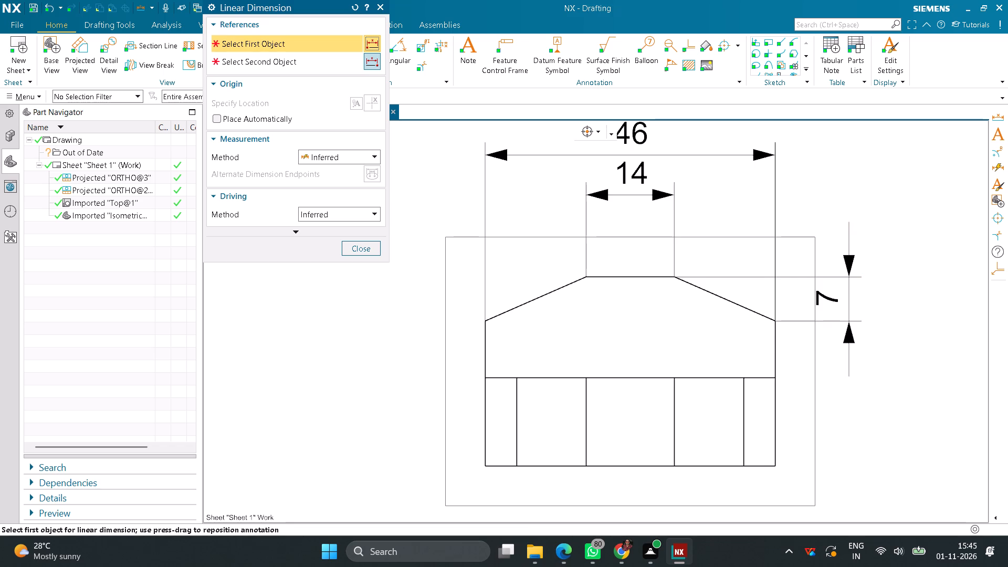
click(627, 277)
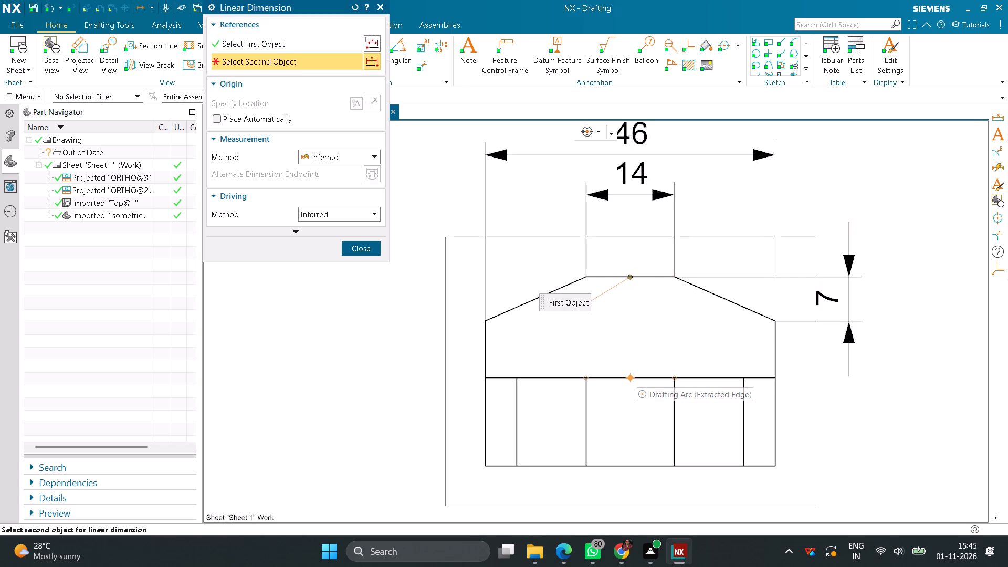
click(637, 375)
click(427, 362)
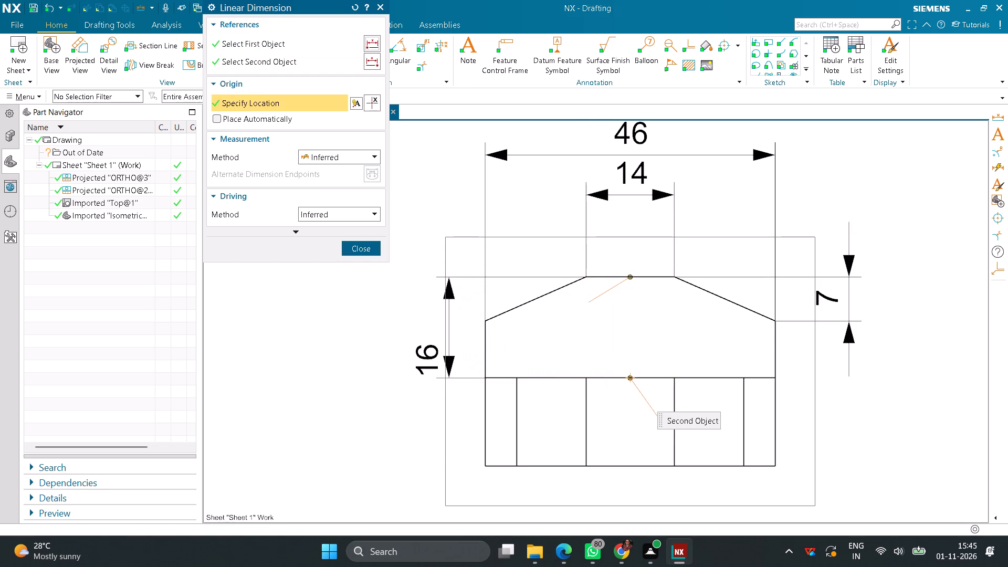
click(352, 242)
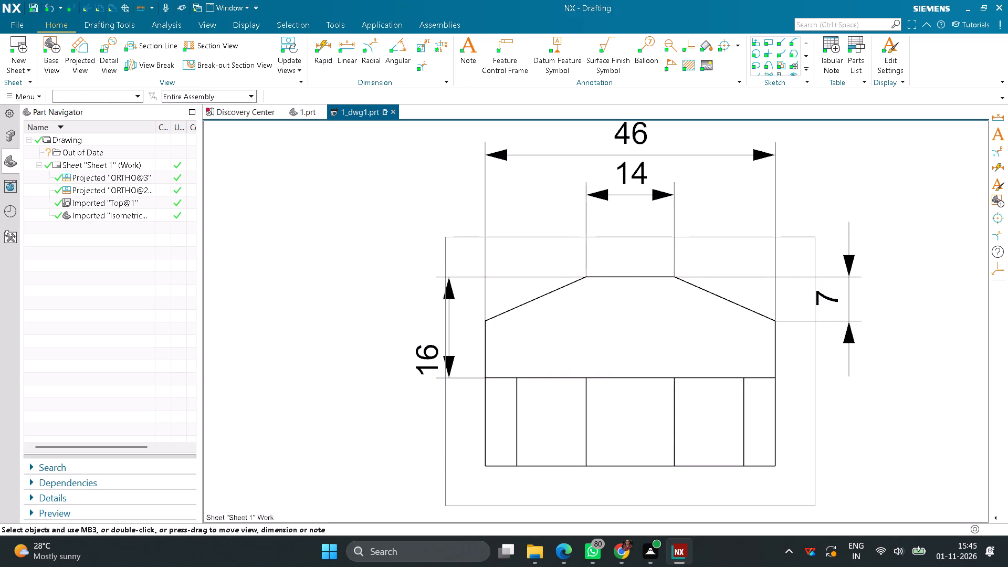
Set the side view's hidden lines to the Dashed line style.
right_click(467, 235)
click(500, 254)
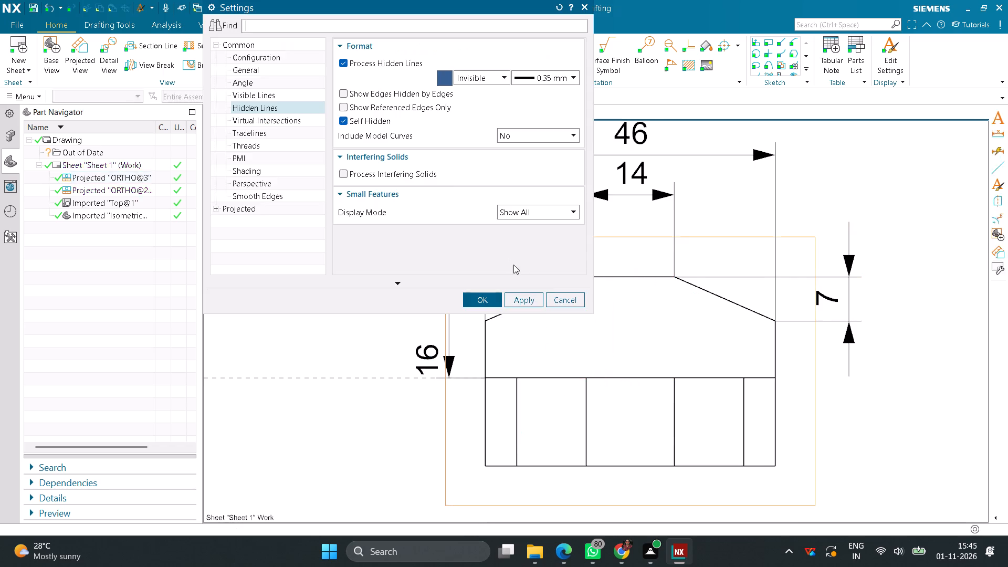
click(492, 77)
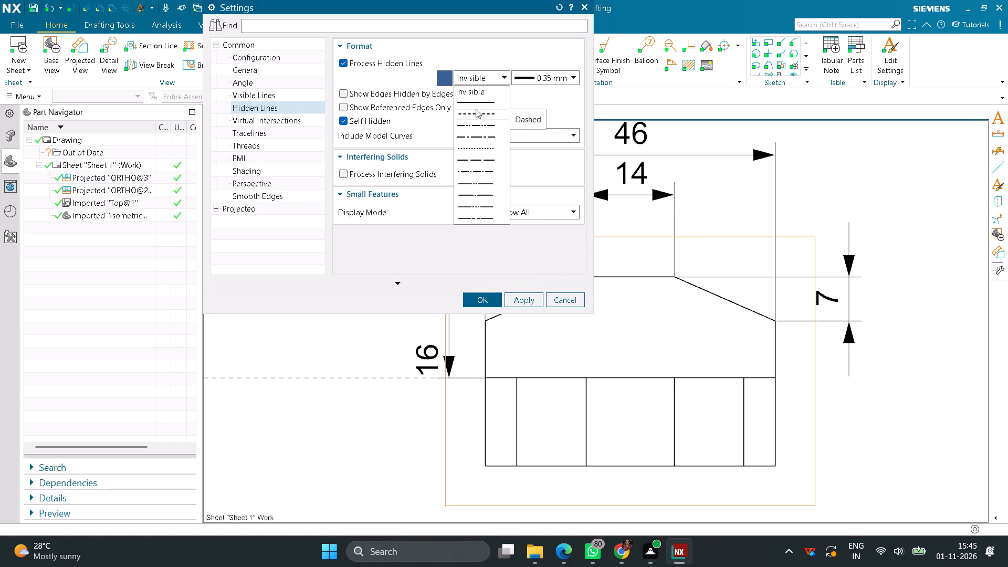
click(476, 109)
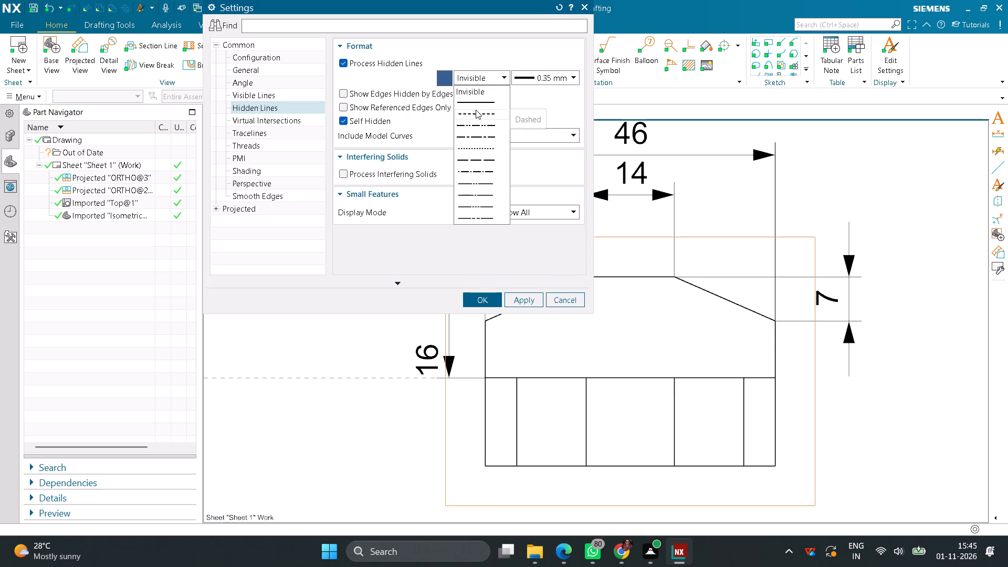
click(529, 304)
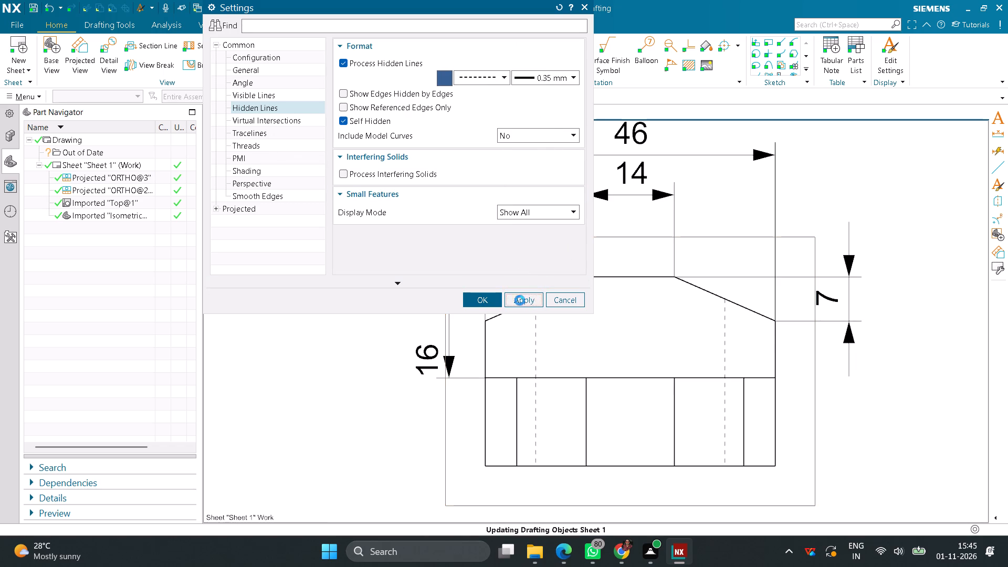
click(493, 298)
Turn off the display of drawing view borders in the drafting preferences.
scroll(496, 298, down, 6)
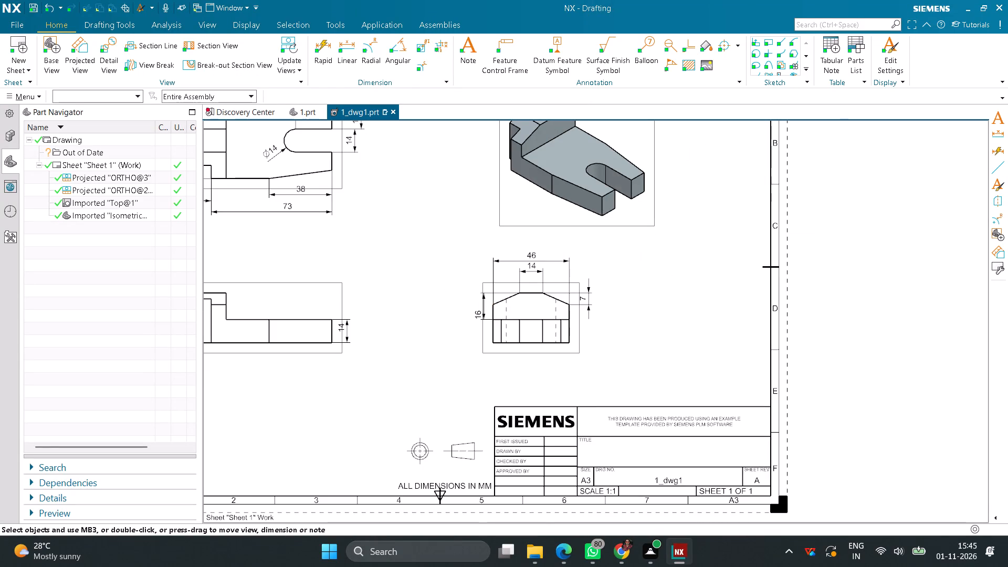
click(36, 98)
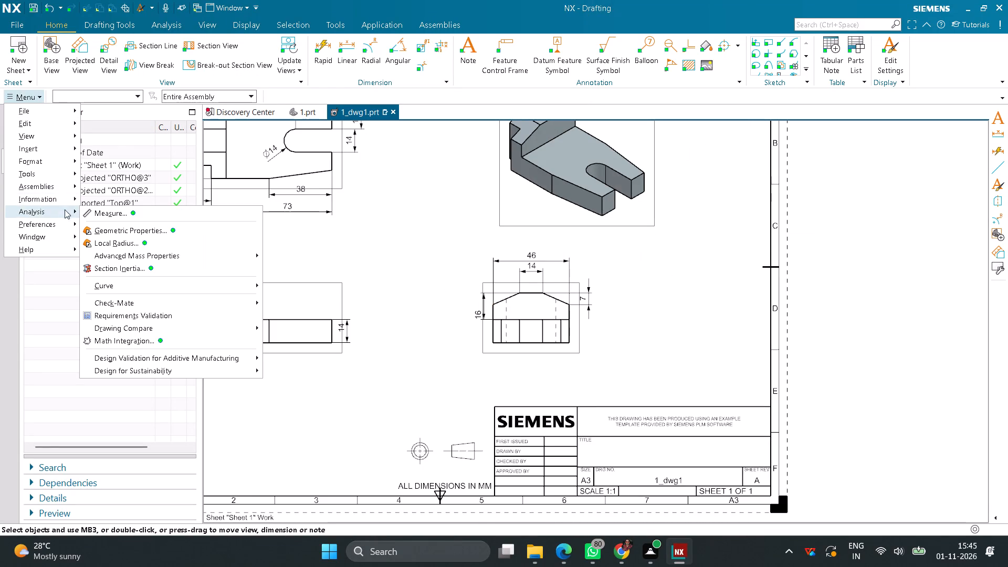
click(65, 222)
click(122, 263)
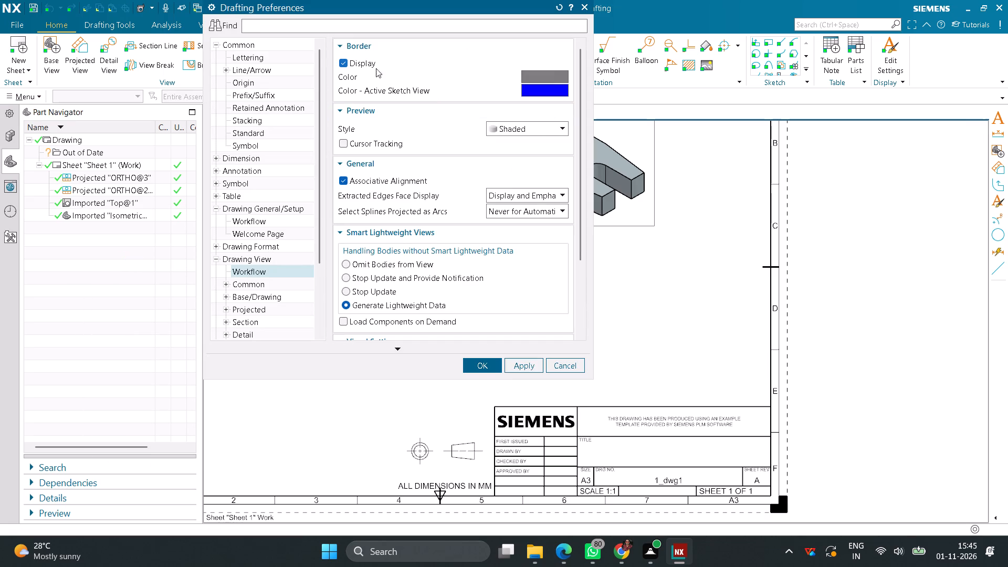
click(366, 64)
click(510, 359)
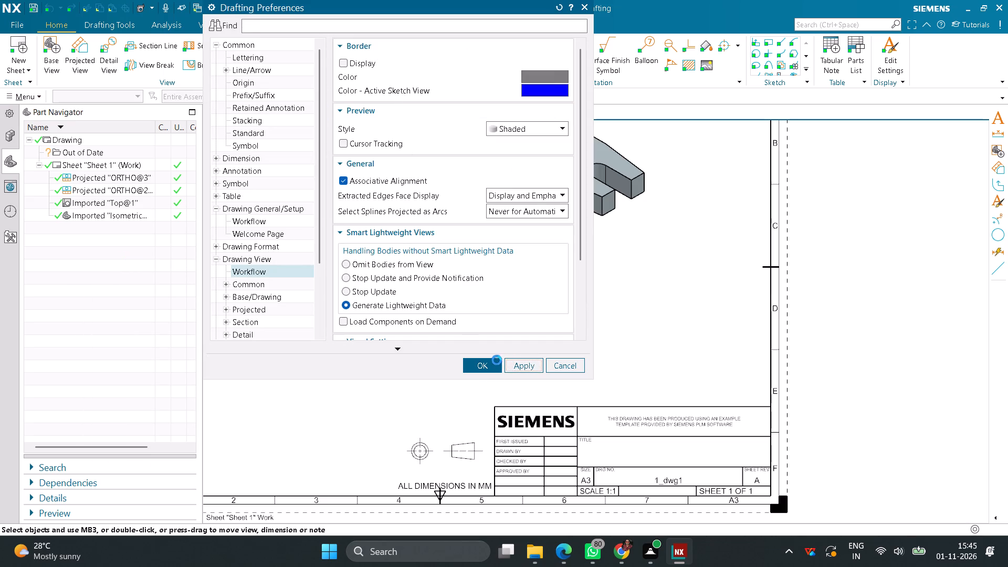
click(487, 361)
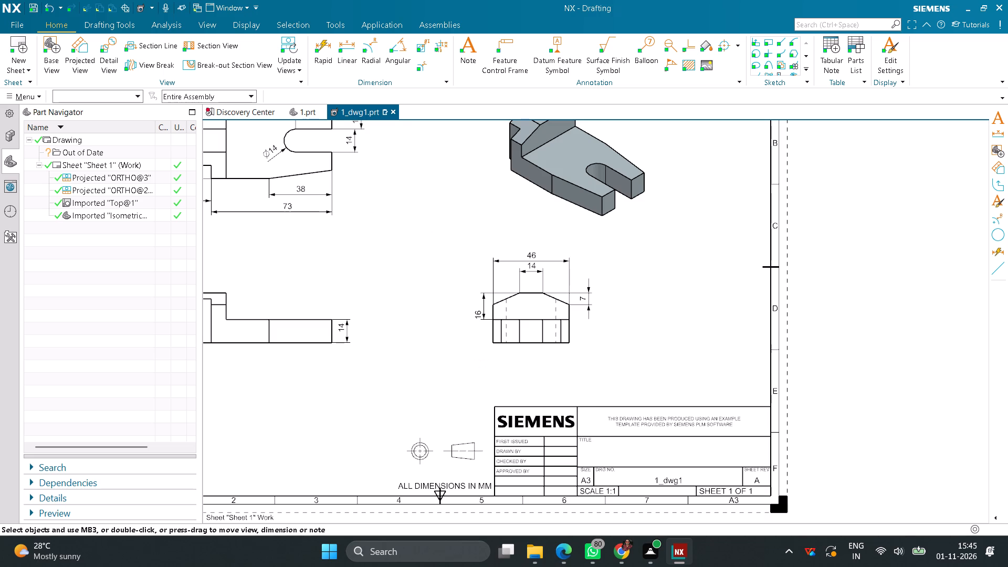
Place a "PART MODEL" note at the top centre of the sheet, above the views.
middle_drag(412, 350, 566, 409)
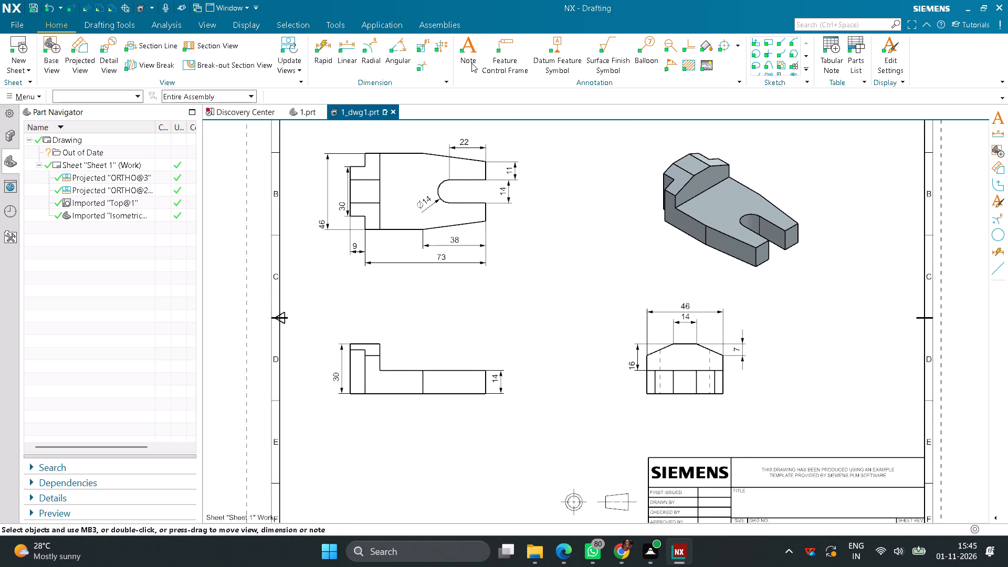
click(471, 63)
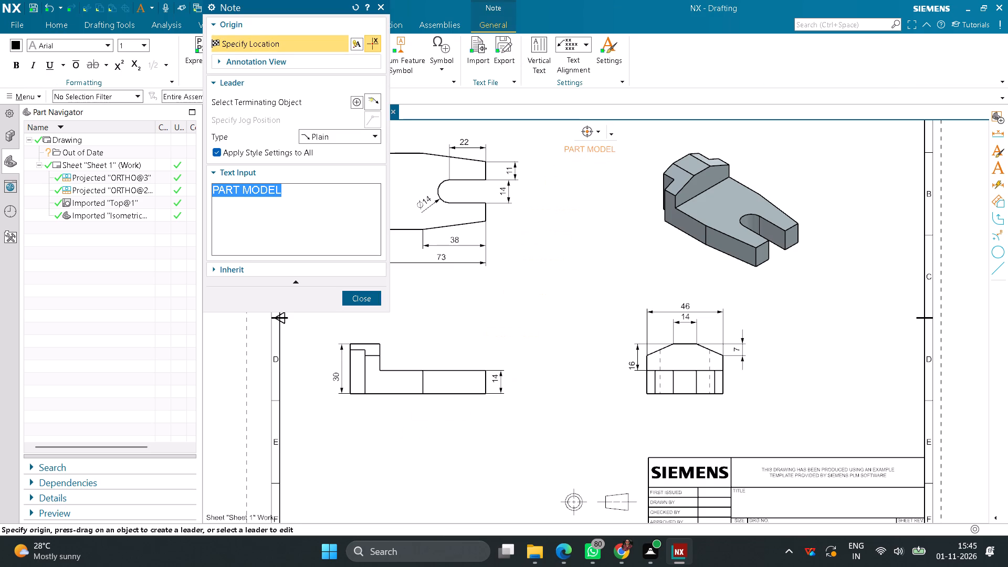
scroll(590, 171, up, 1)
middle_drag(590, 176, 614, 346)
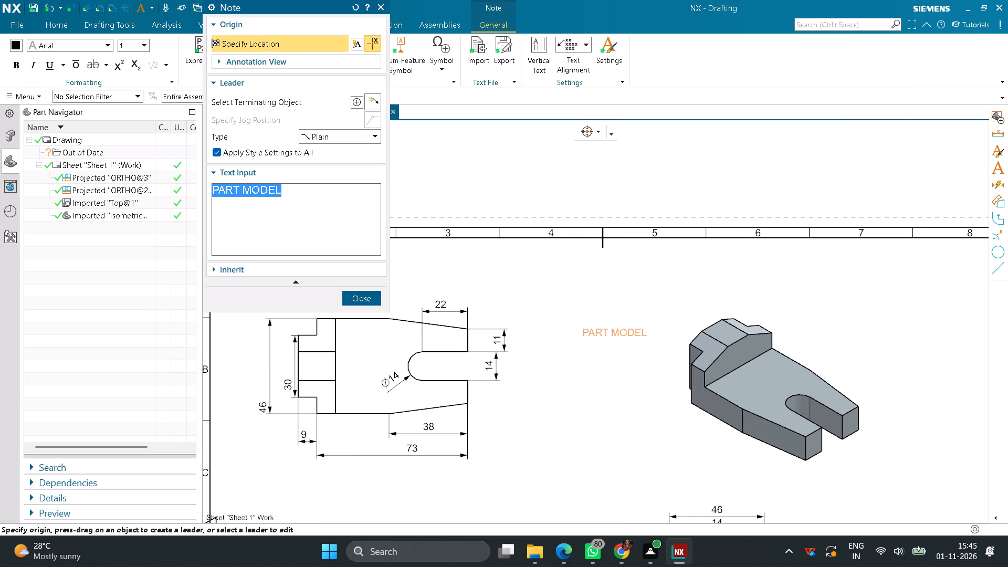
click(610, 264)
Place a "FRONT" note centred below the front view.
scroll(516, 425, down, 4)
middle_drag(559, 444, 596, 356)
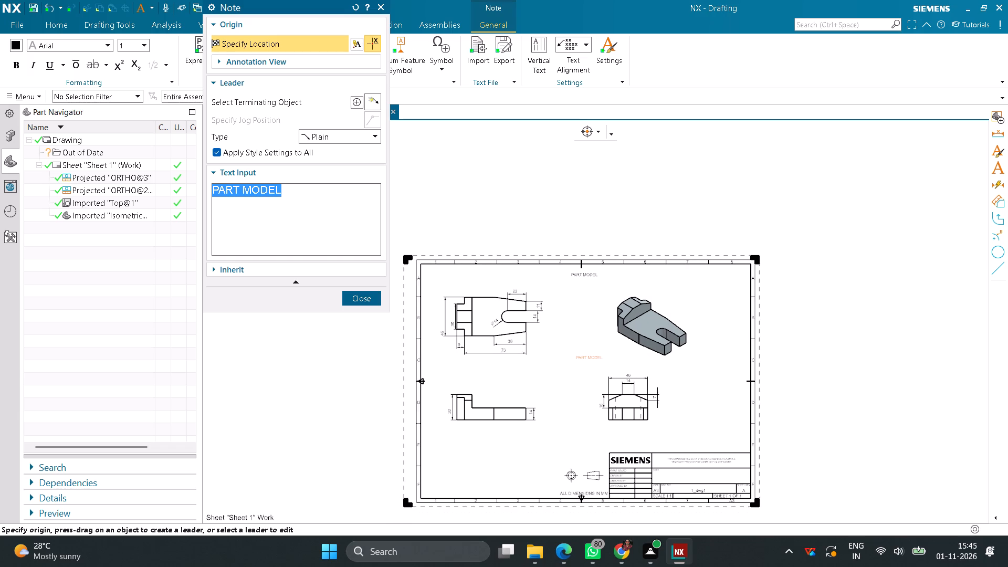
middle_drag(596, 356, 601, 343)
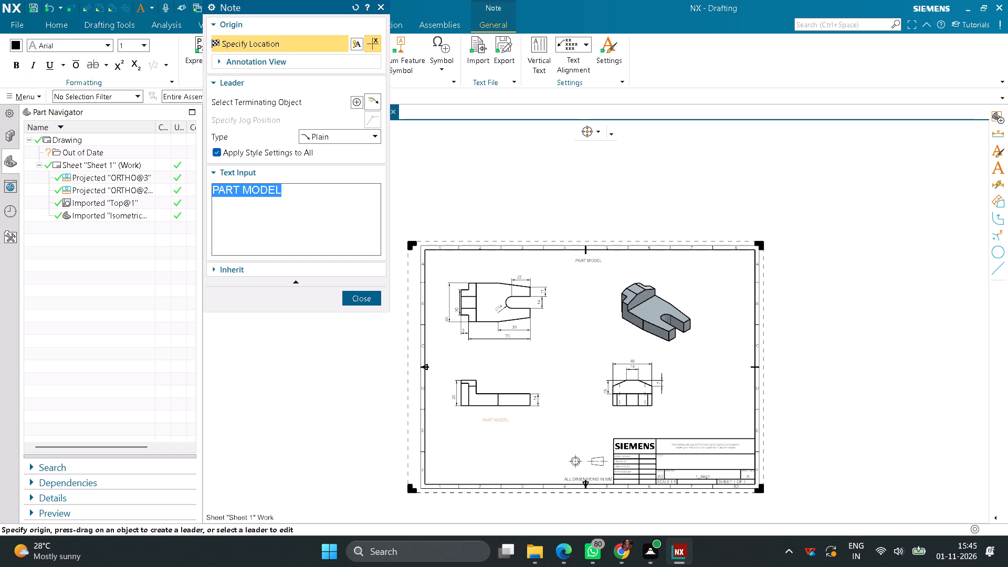
text(FRONT)
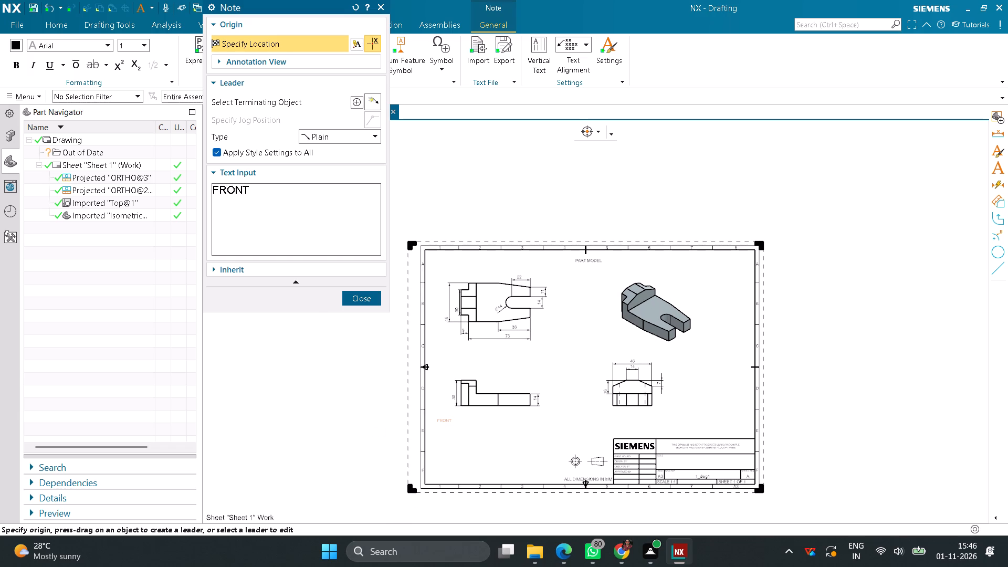
scroll(502, 427, up, 3)
click(492, 409)
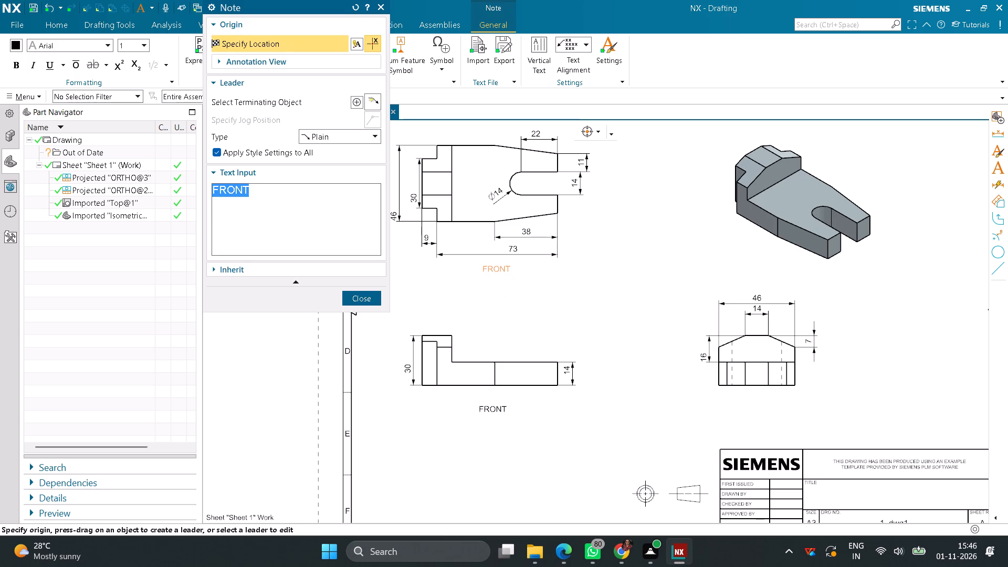
Place a "TOP" note centred below the top view.
text(TOP)
click(496, 269)
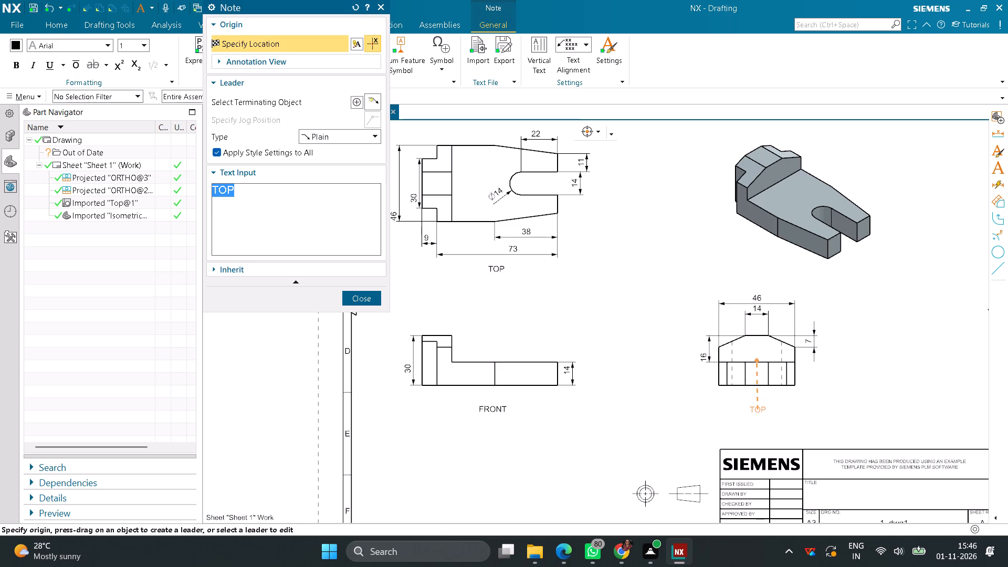
Place a "RIGHT" note centred below the right side view and finish the Note command.
text(RIGHT)
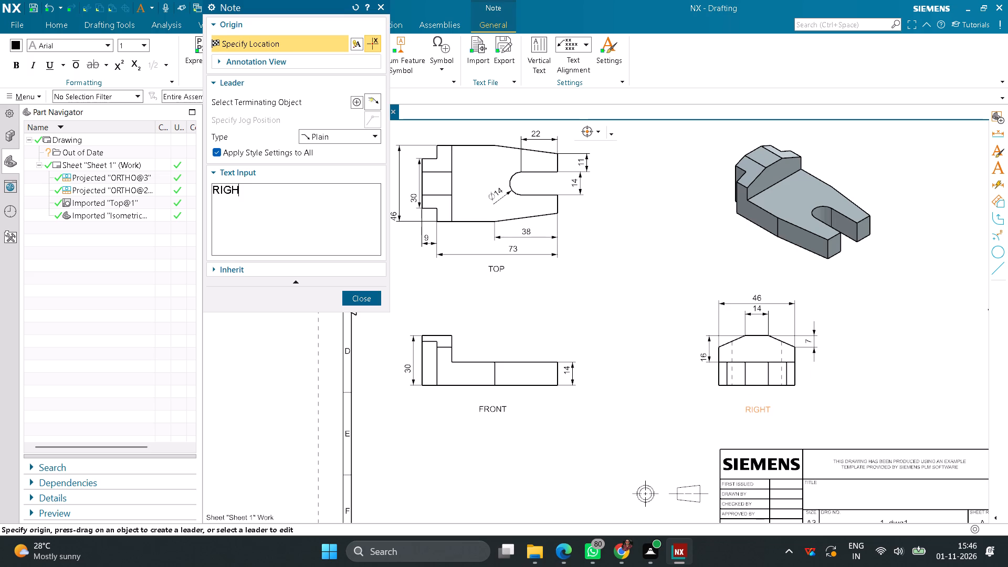
key(Return)
click(760, 409)
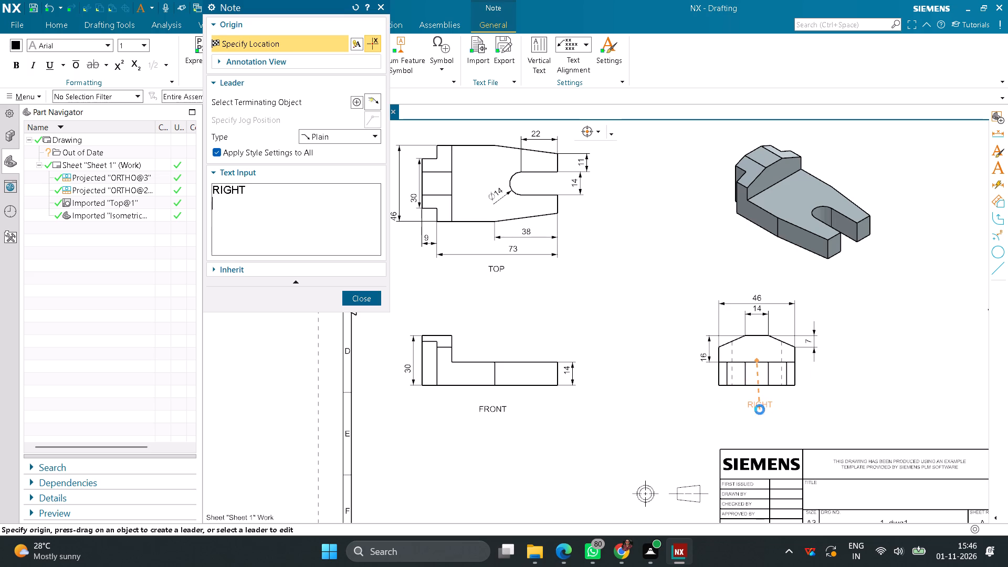
click(367, 301)
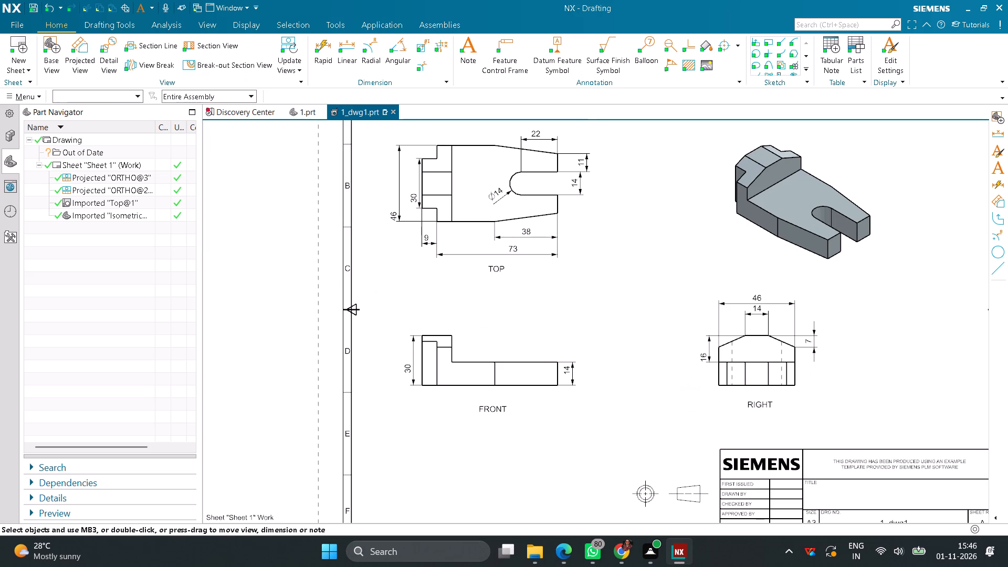
Set the "TOP" note's lettering to Bold with a text height of 5.
right_click(498, 268)
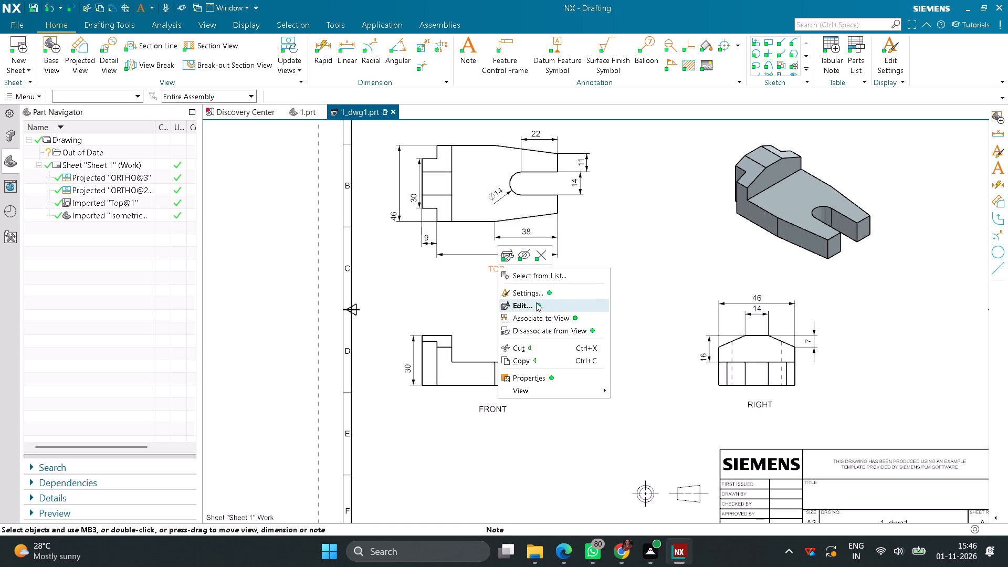
click(524, 292)
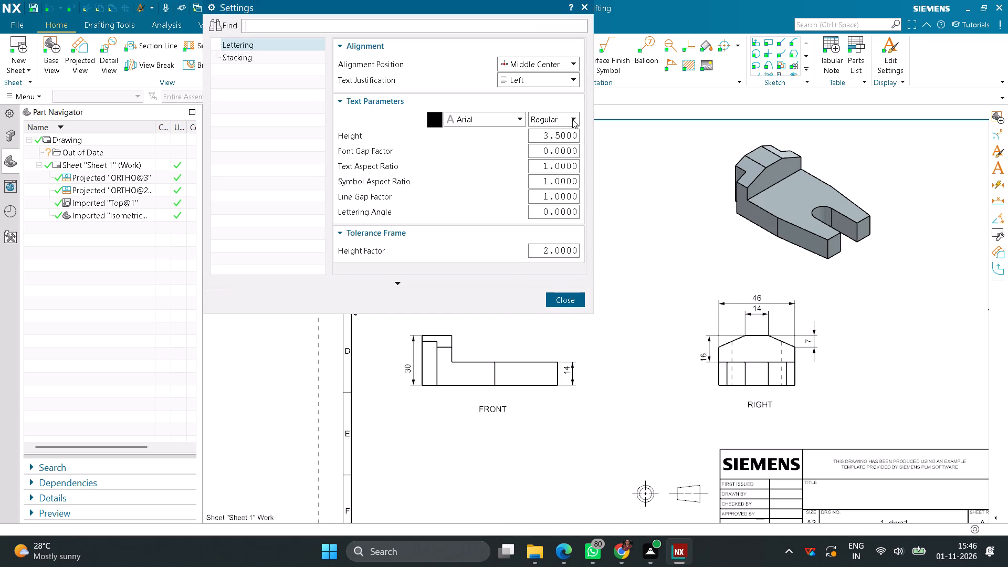
click(572, 119)
click(552, 140)
drag(542, 136, 581, 143)
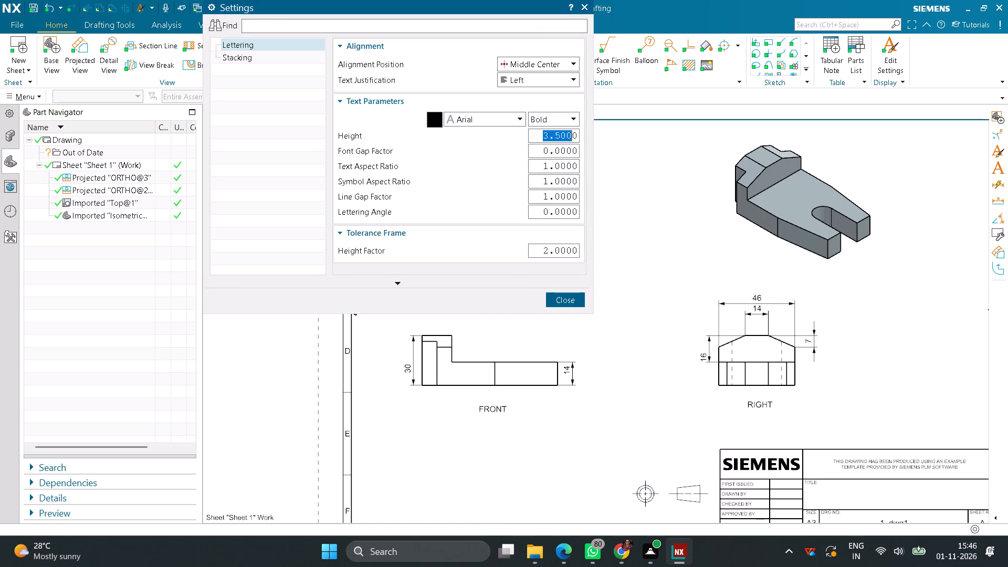
drag(581, 143, 610, 142)
key(5)
key(Return)
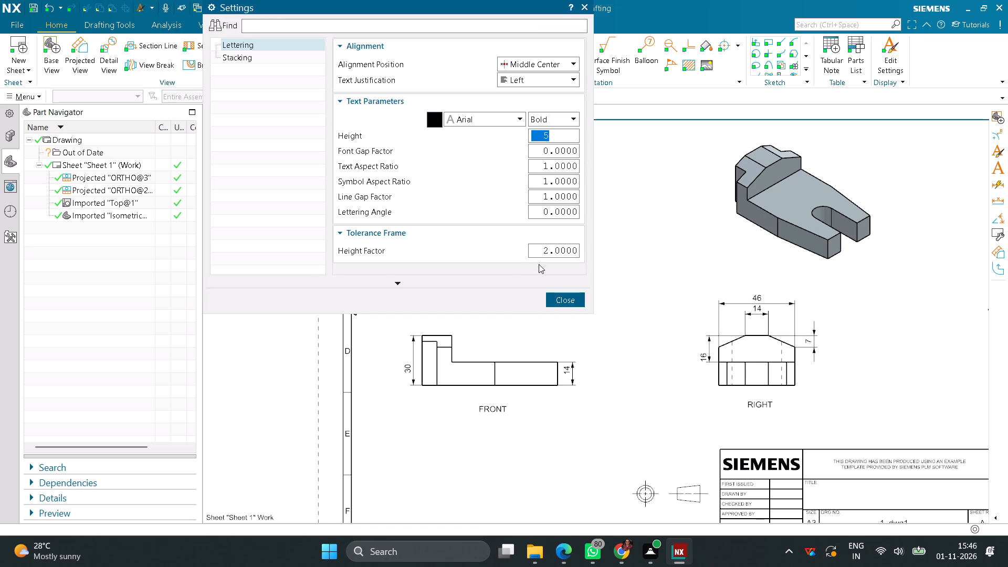
click(566, 307)
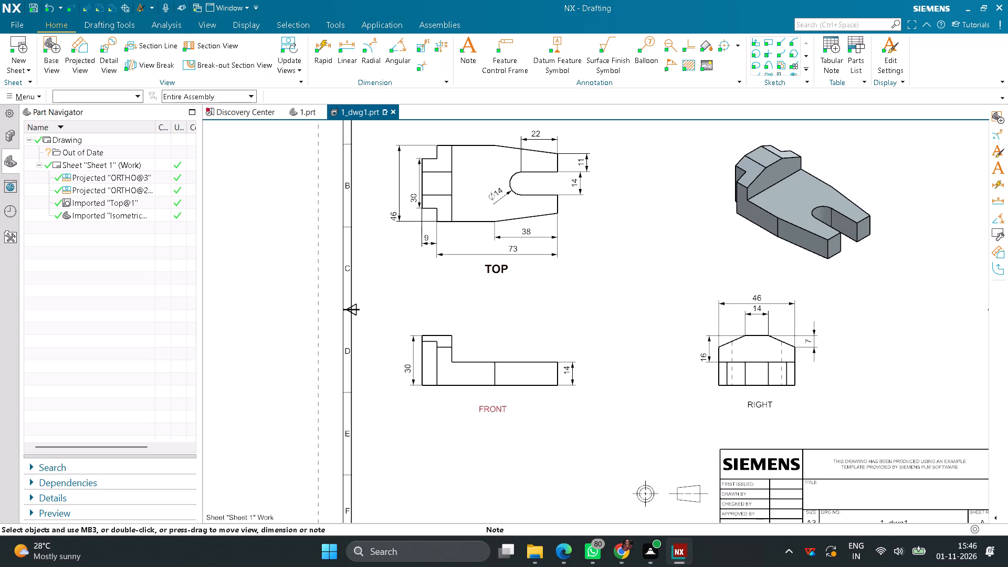
Set the "FRONT" note's lettering to Bold with a text height of 5.
right_click(497, 407)
click(527, 306)
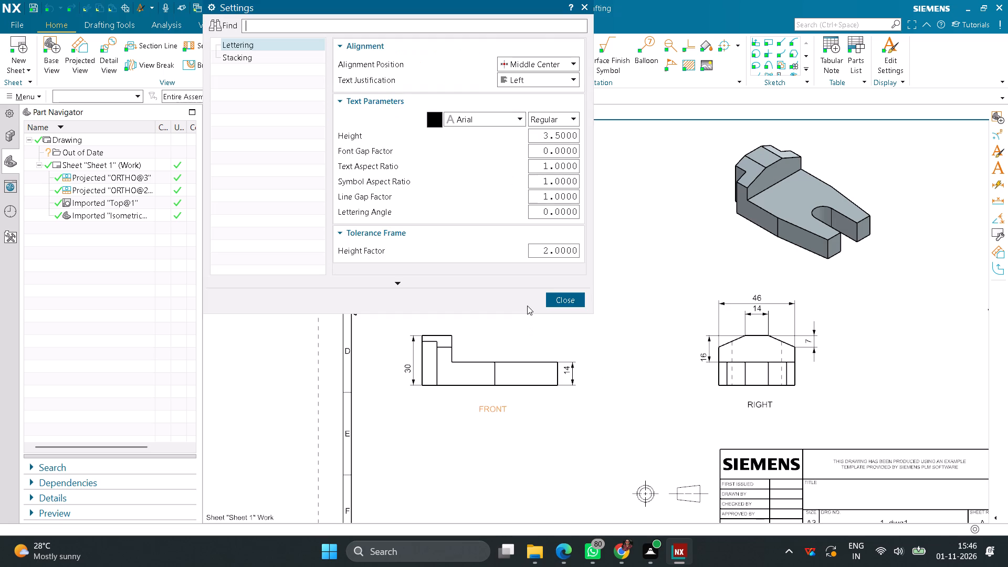
click(562, 117)
click(552, 146)
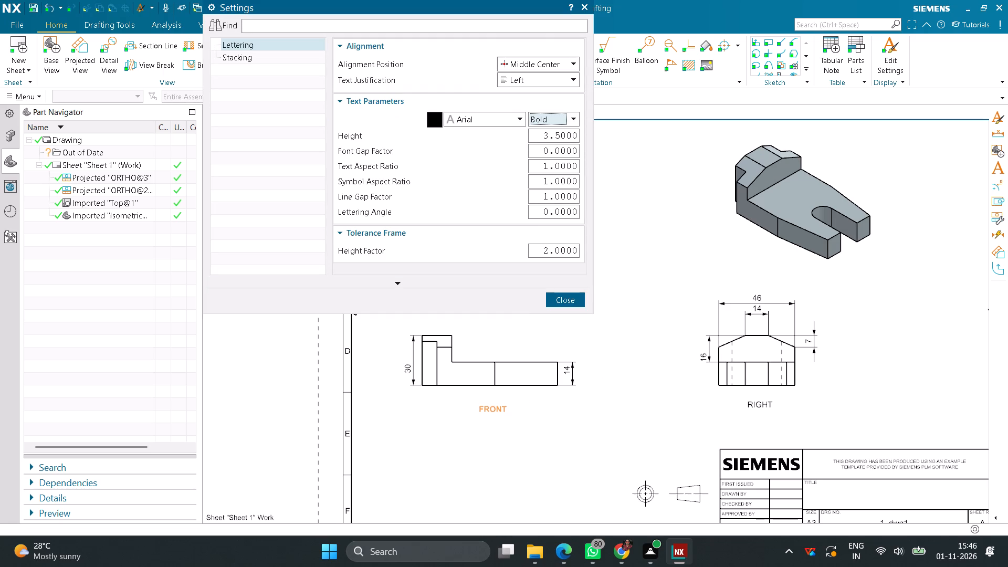
drag(539, 135, 605, 135)
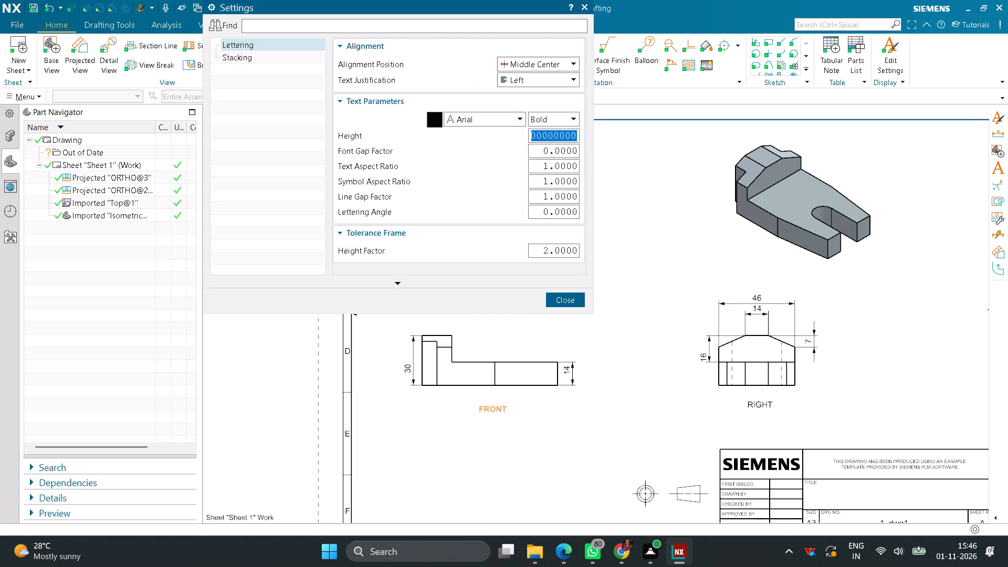
key(5)
key(Return)
click(572, 301)
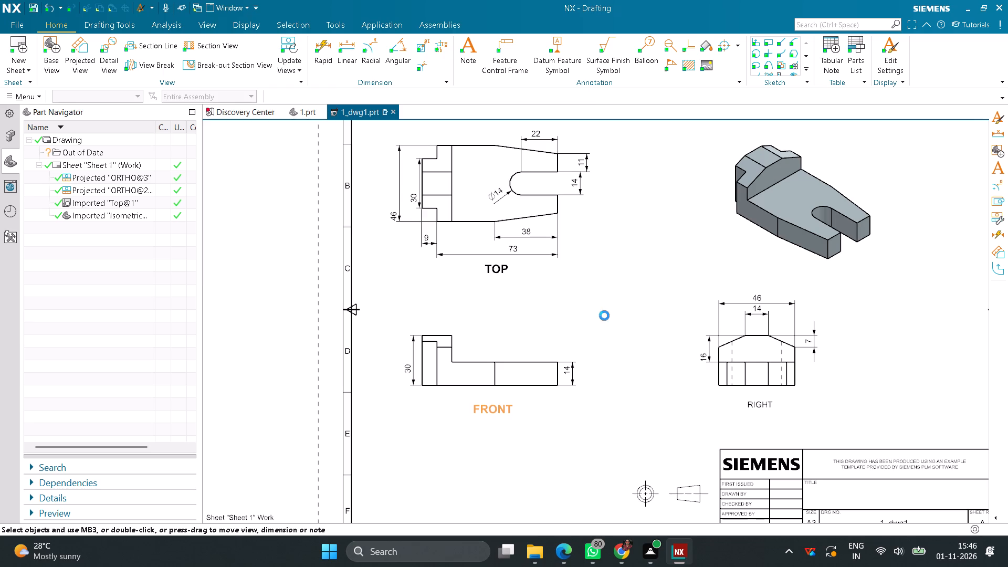
Set the "RIGHT" note's lettering to Bold with a text height of 5.
right_click(763, 401)
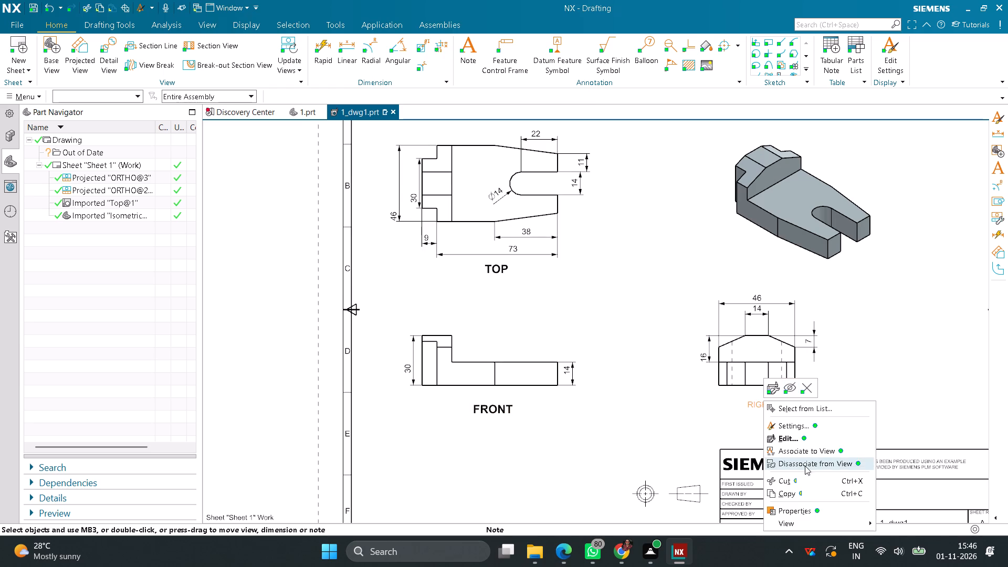
click(791, 428)
click(565, 123)
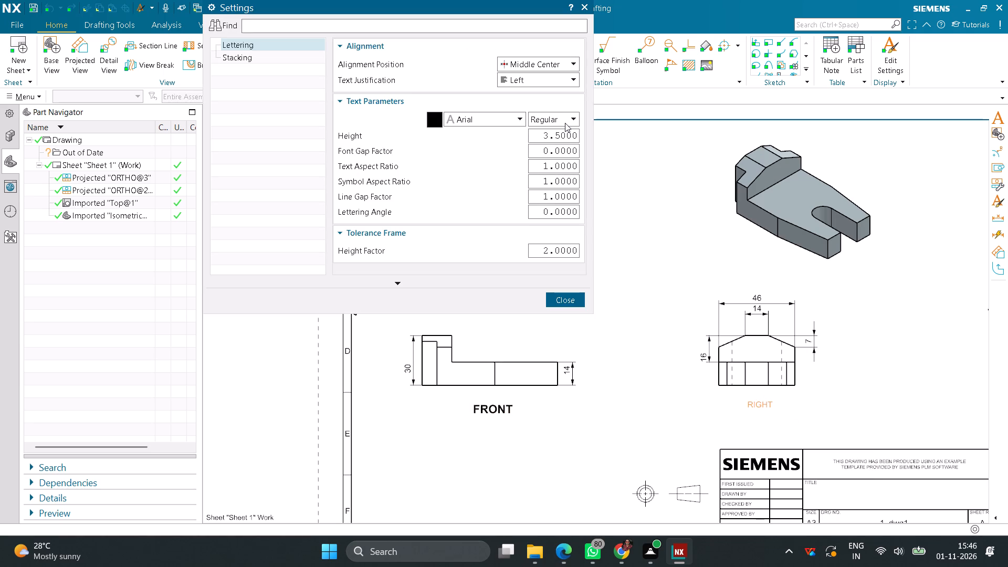
click(555, 144)
drag(533, 137, 602, 135)
key(5)
key(Return)
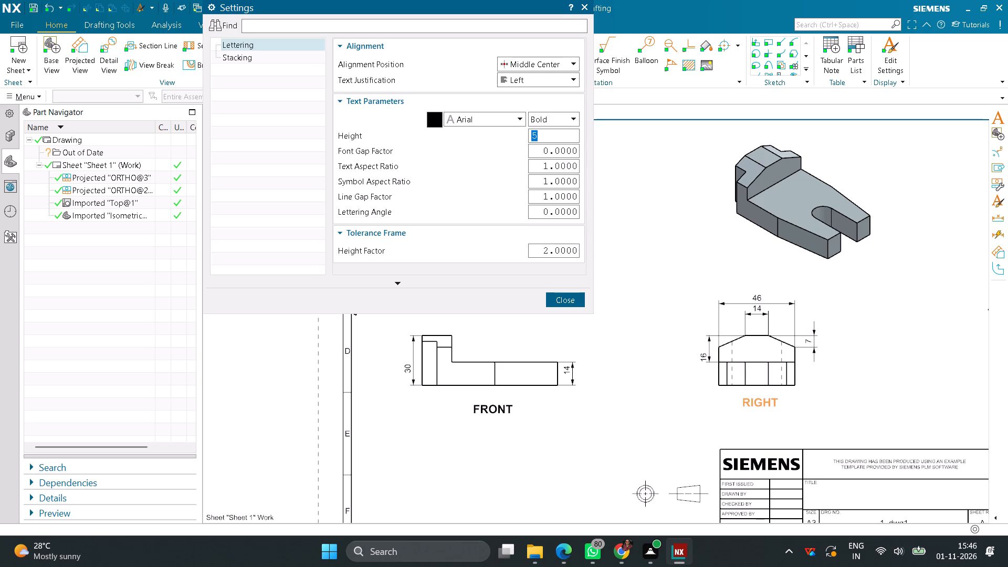
click(568, 298)
Place an "ISOMETRIC" note below the shaded isometric view, without a leader.
scroll(624, 299, down, 3)
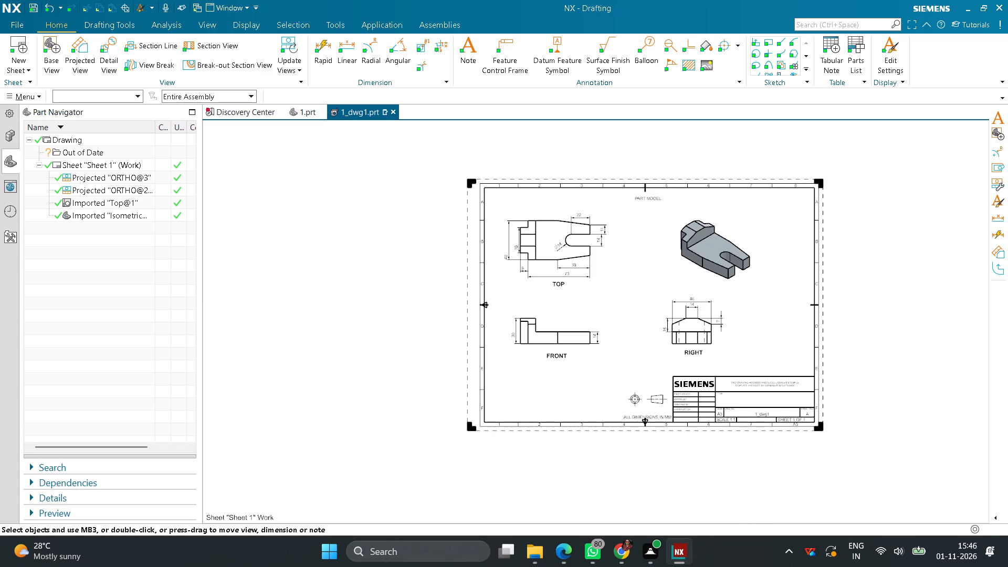
click(466, 45)
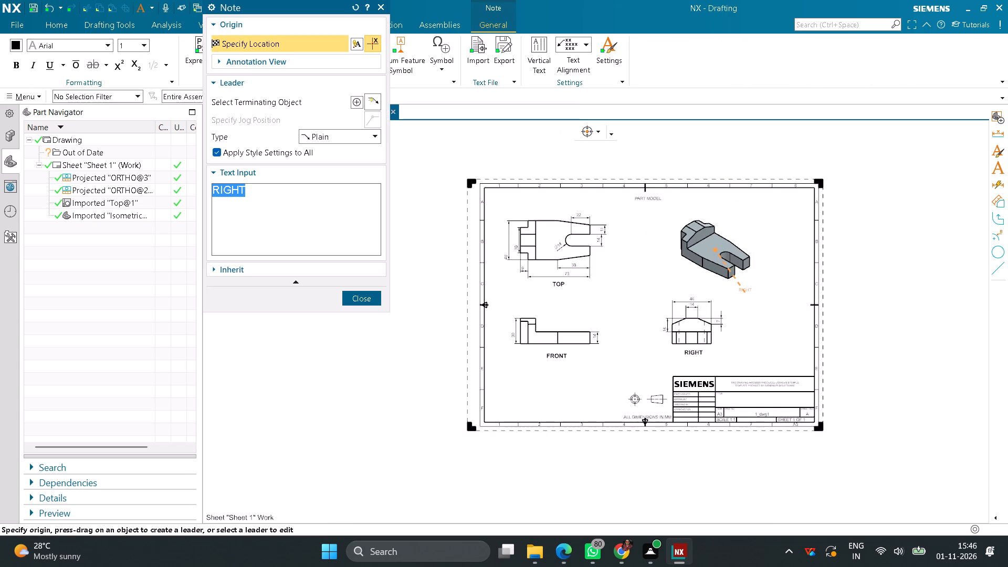
text(ISOMETRIC)
key(Return)
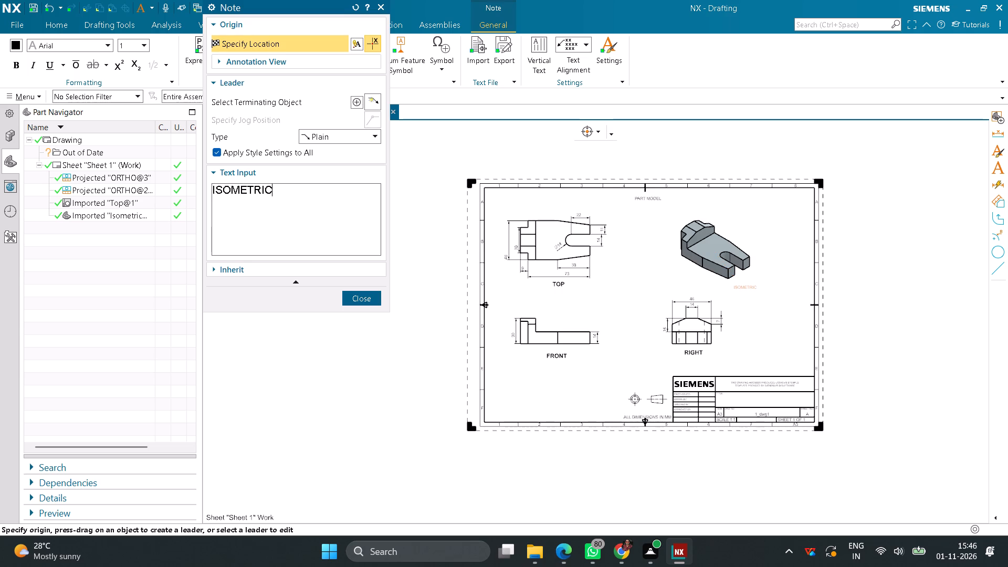
click(745, 292)
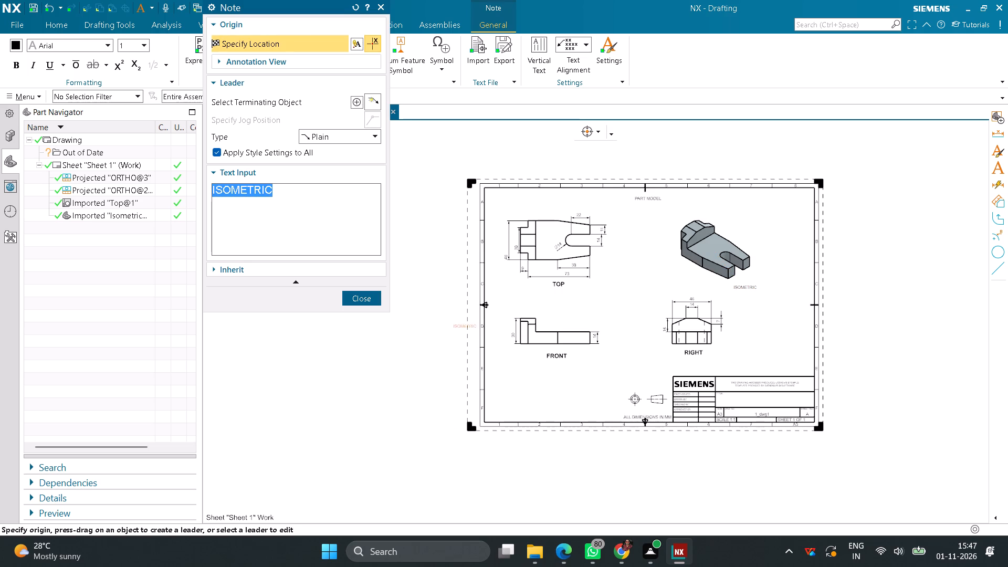
click(366, 299)
Set the "ISOMETRIC" note's lettering to Bold with a text height of 5.
scroll(741, 292, up, 4)
right_click(752, 284)
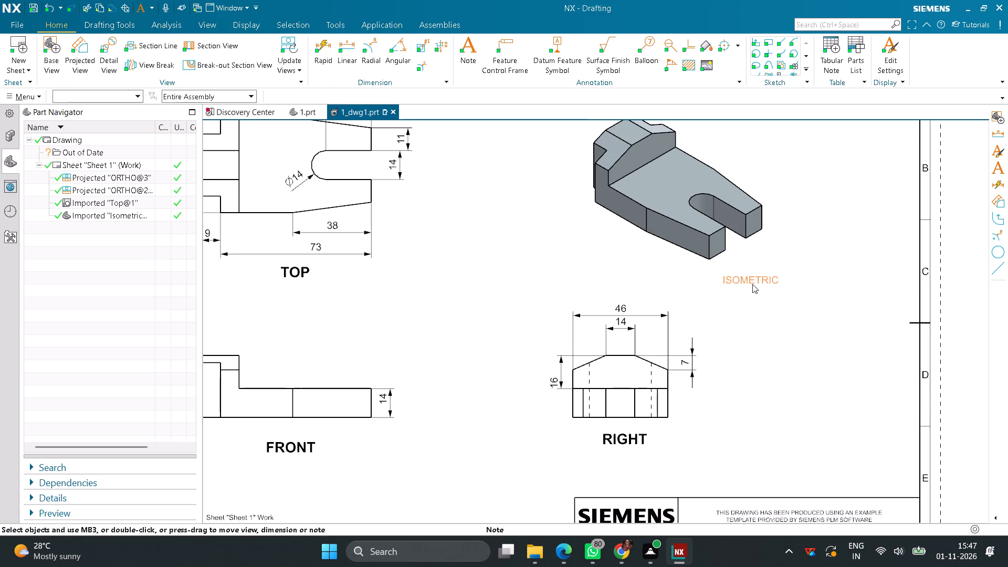
click(775, 309)
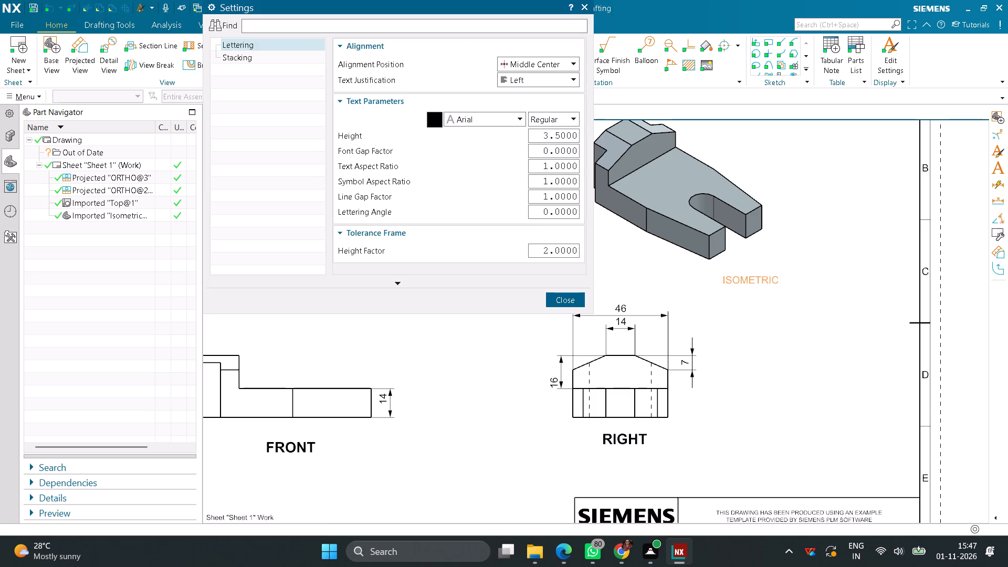
click(571, 121)
click(557, 139)
drag(543, 135, 547, 135)
drag(547, 135, 590, 140)
key(5)
key(Return)
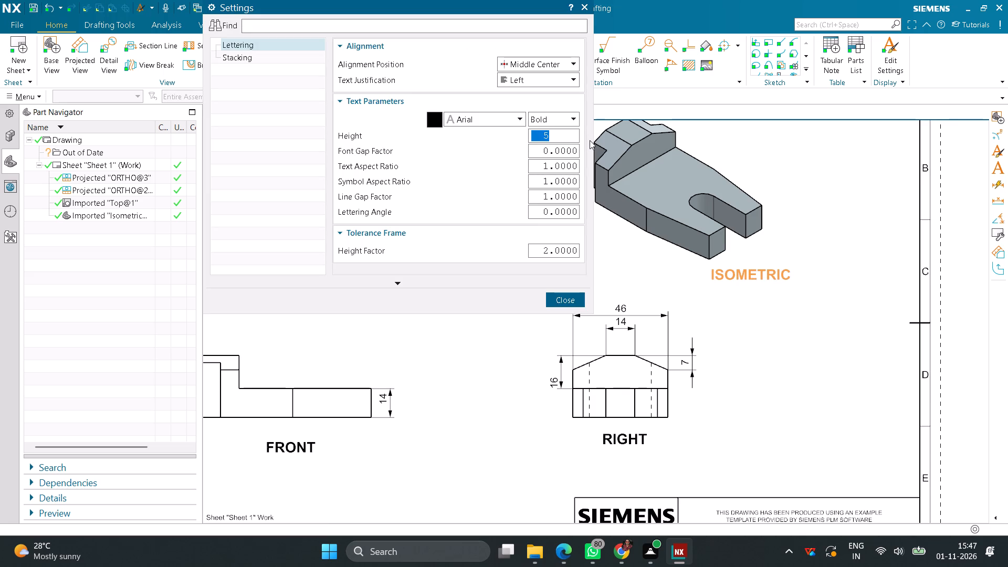
click(559, 301)
Set the "PART MODEL" title note's lettering to Bold Italic with a text height of 10.
scroll(543, 284, down, 4)
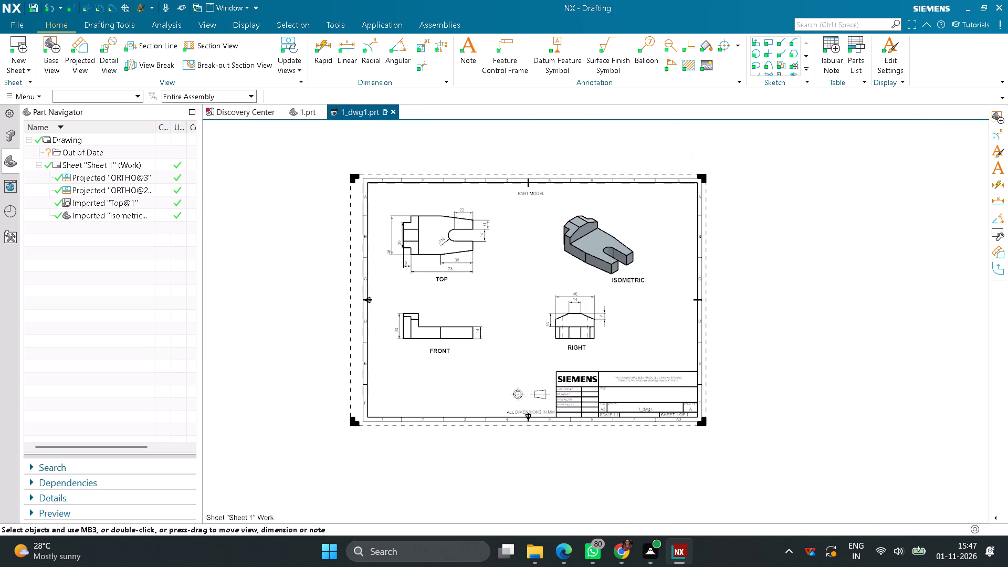
scroll(523, 190, up, 5)
right_click(537, 198)
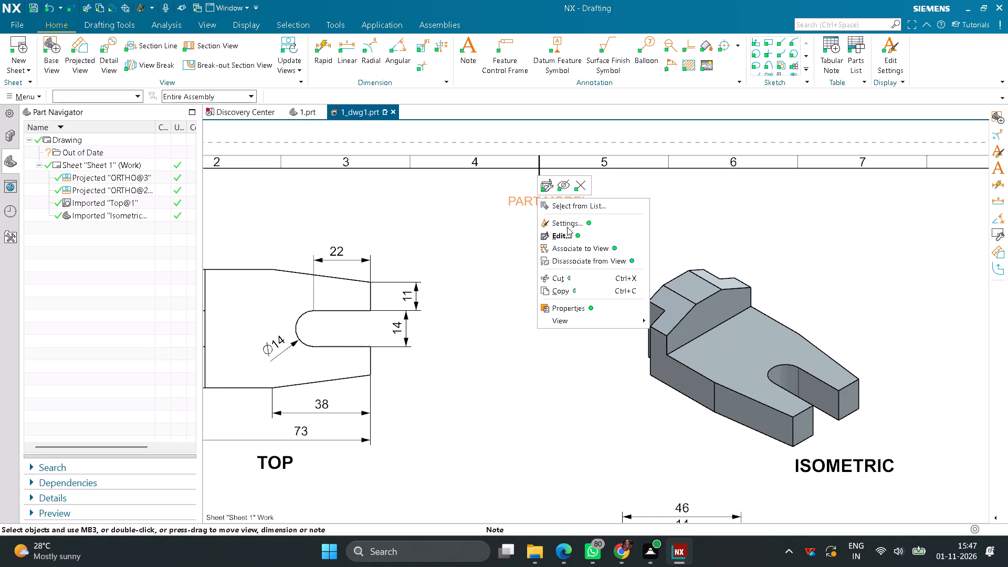
click(570, 227)
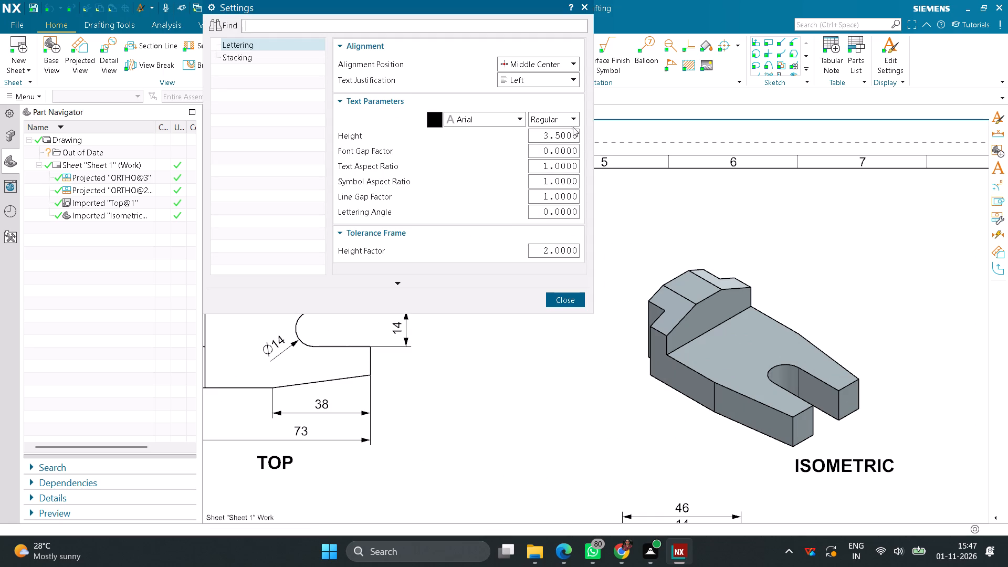
click(573, 119)
click(548, 165)
drag(533, 136, 576, 143)
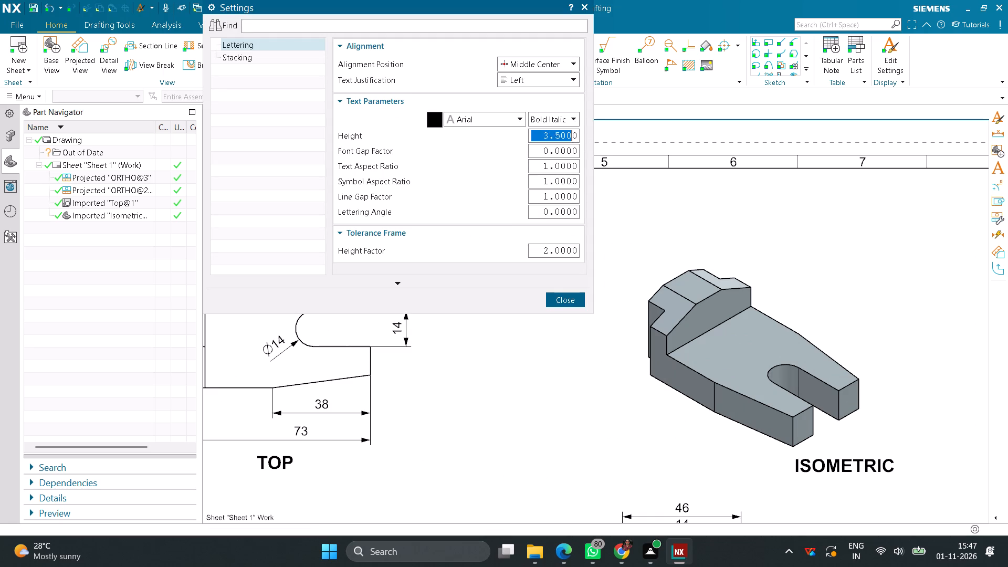
drag(576, 143, 603, 144)
text(10)
key(Return)
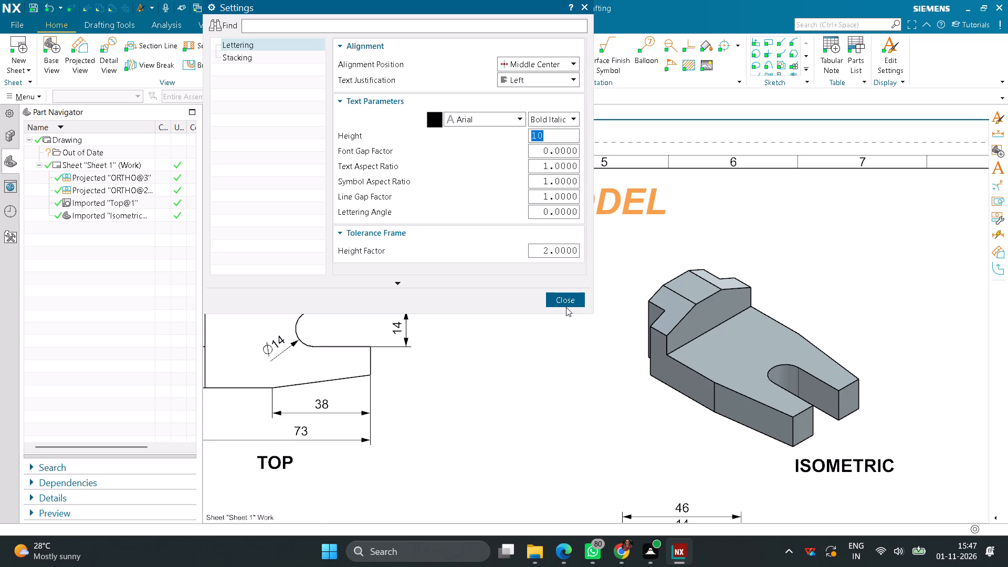
click(566, 299)
Save the drawing as 1_dwg1.prt in the internship folder.
scroll(593, 293, down, 4)
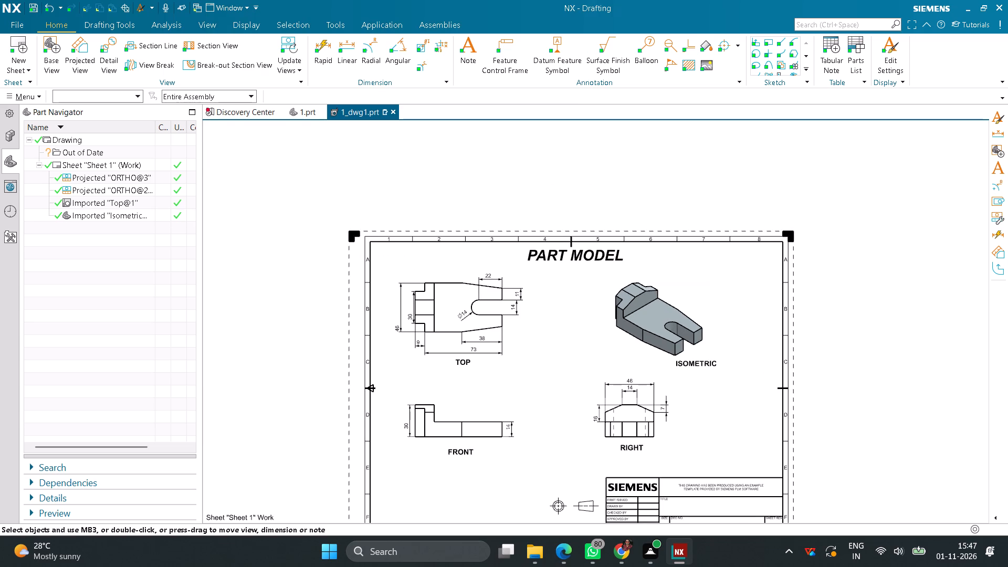
click(22, 23)
click(54, 91)
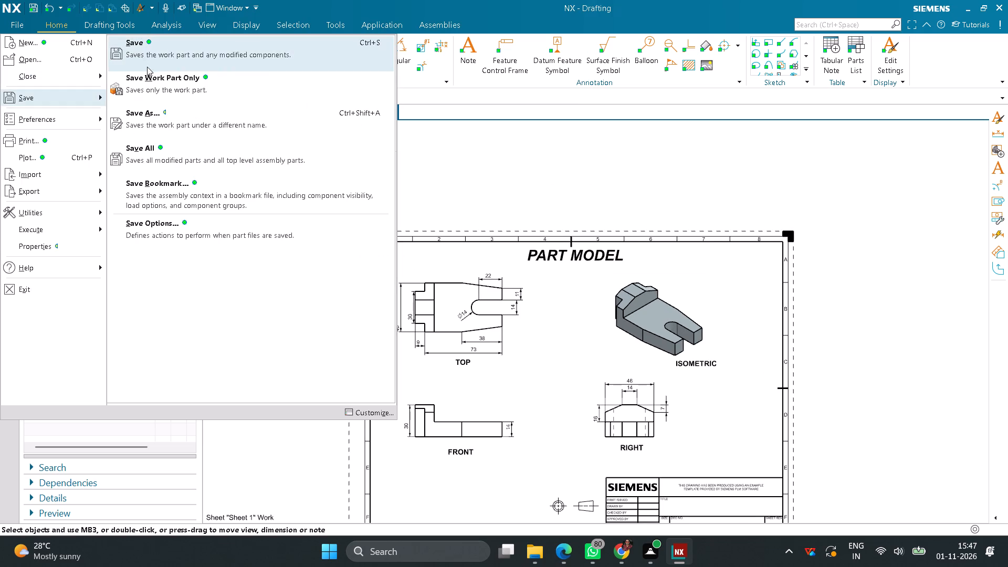
click(151, 56)
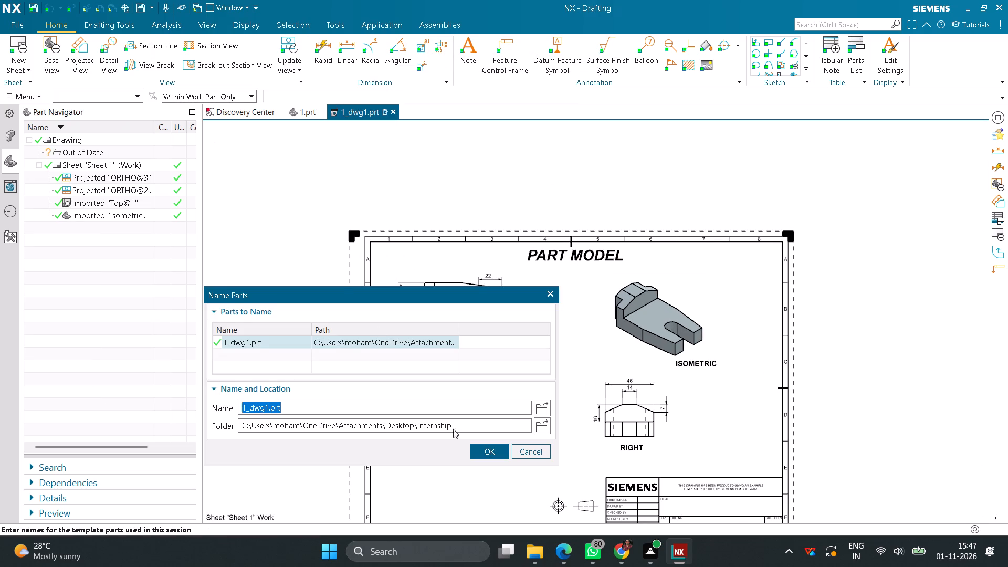
click(488, 448)
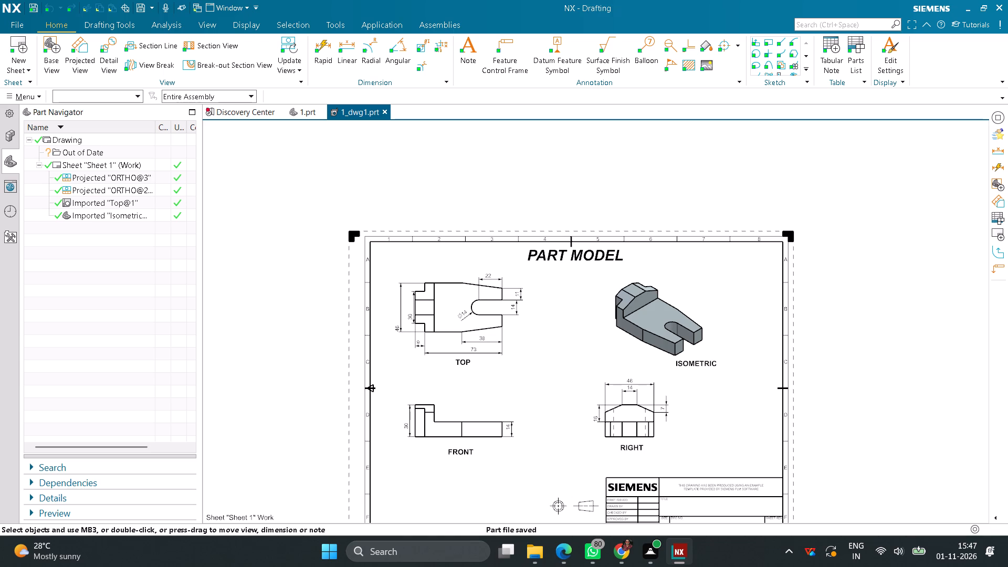
Close the 1_dwg1.prt drawing together with its components.
click(383, 109)
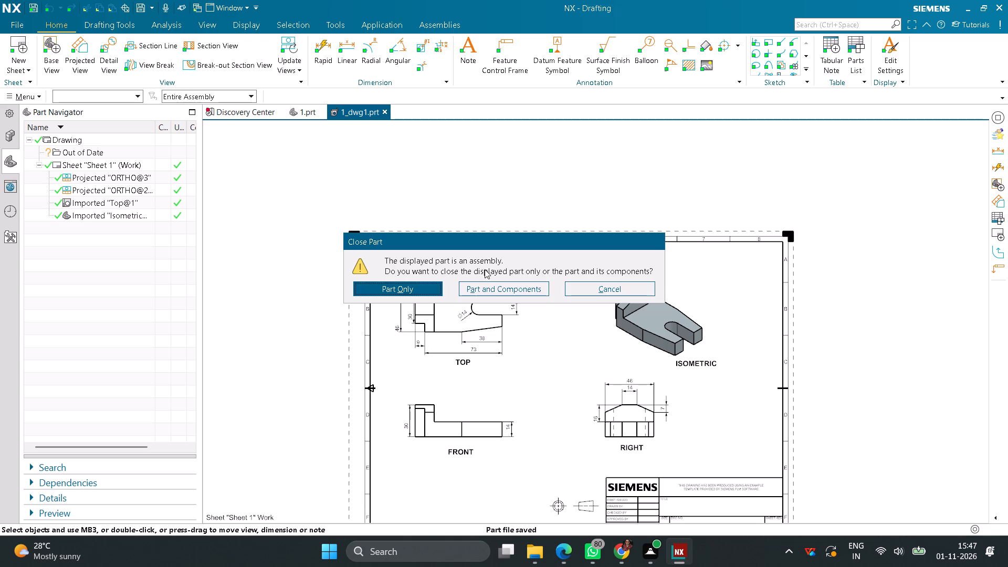
click(497, 283)
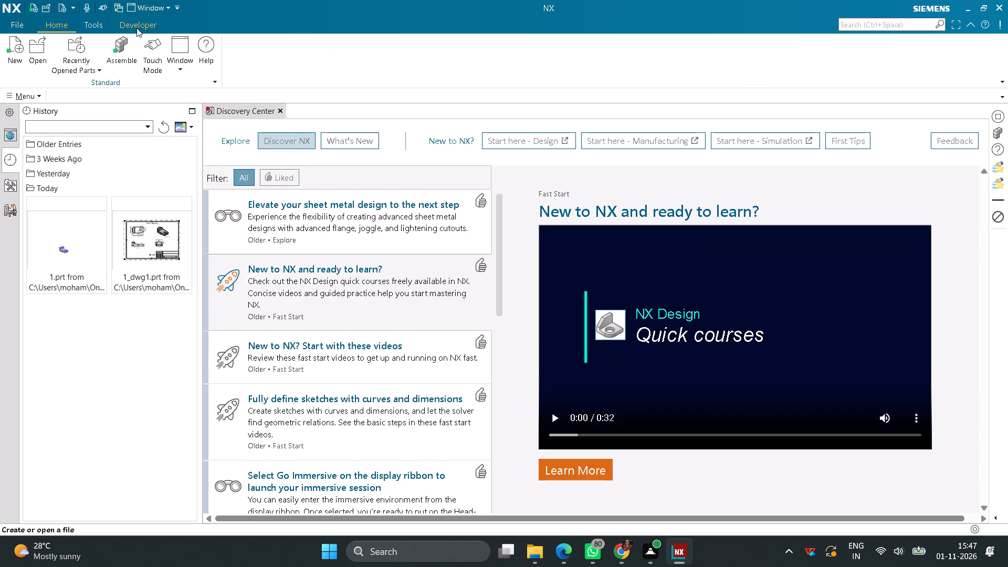
Stop the journal recording.
click(136, 28)
click(205, 49)
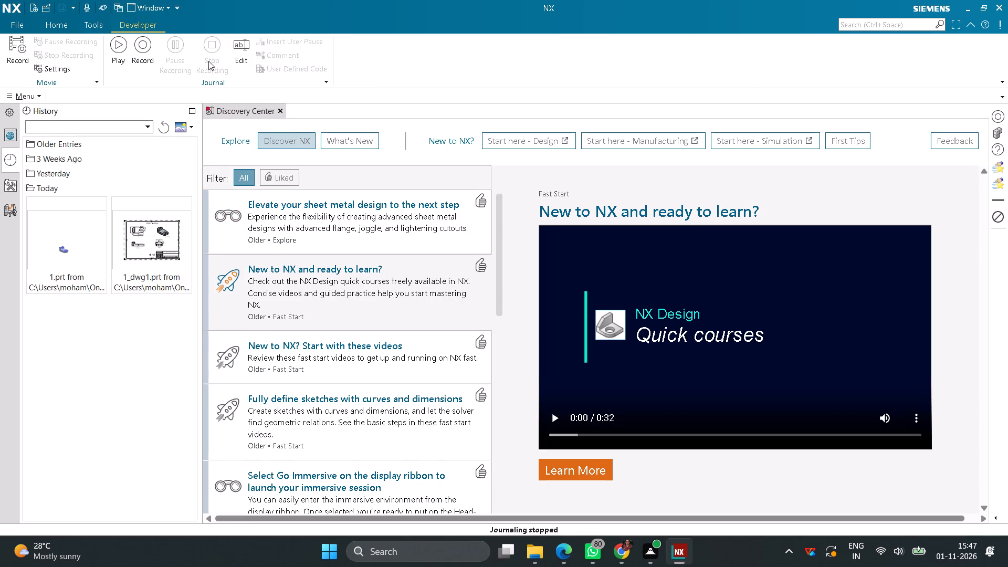